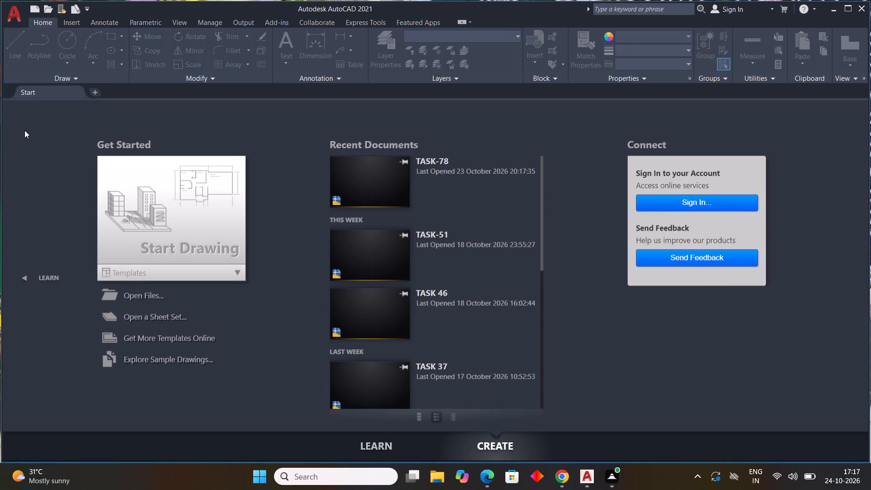
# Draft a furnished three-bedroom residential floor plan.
# Start a new blank drawing.
pyautogui.moveTo(160, 232); pyautogui.dragTo(160, 237)
pyautogui.moveTo(161, 232); pyautogui.dragTo(161, 238)
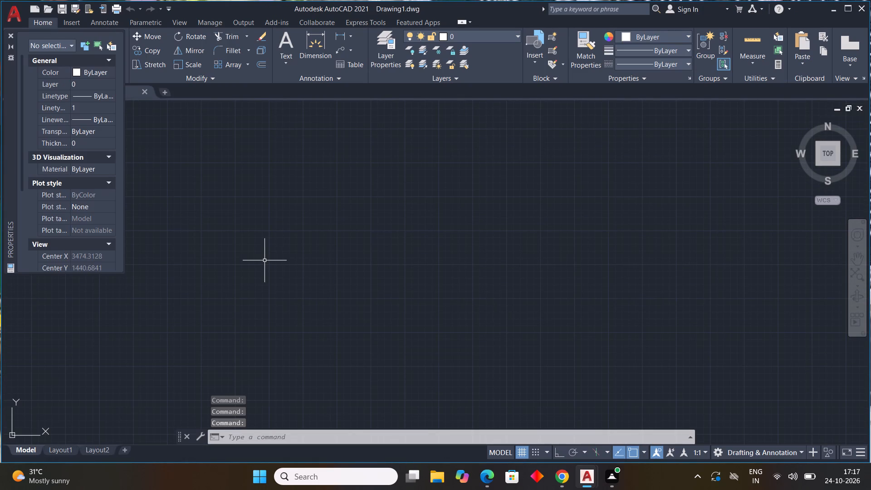
# Configure the drawing units to Engineering length with 0'-0.0" precision and Inches as the insertion scale.
pyautogui.write('UN')
pyautogui.press('space')
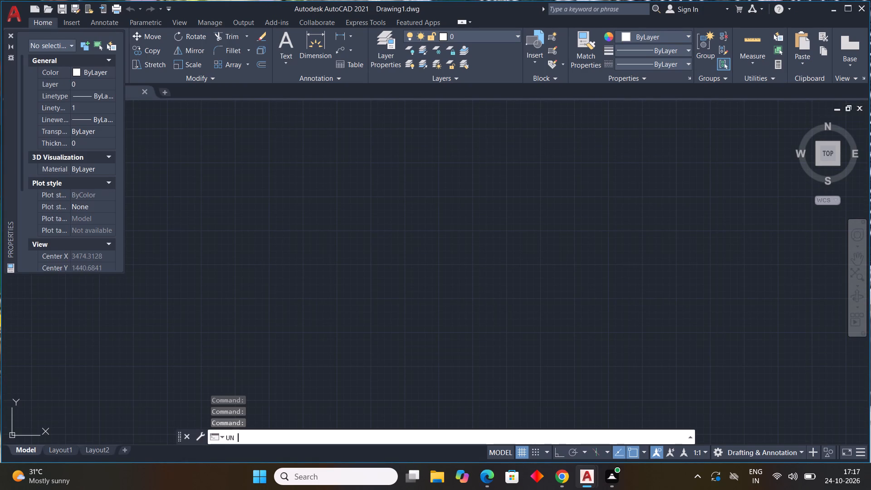
pyautogui.click(418, 156)
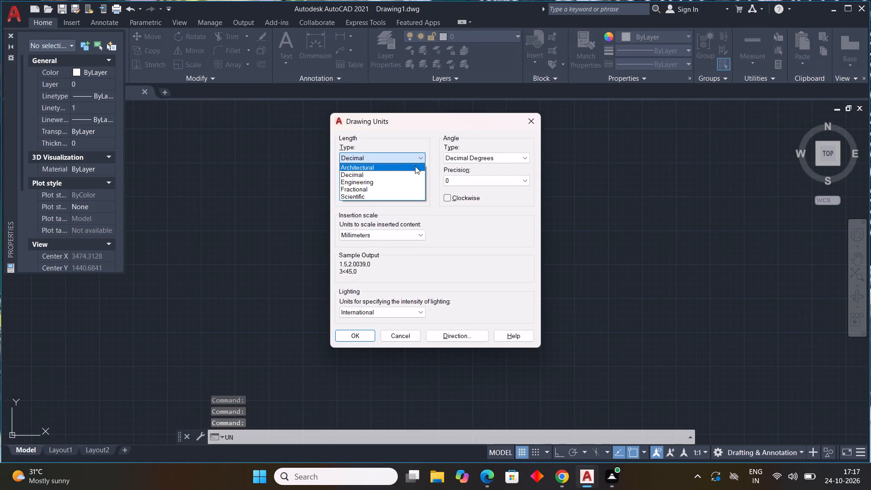
pyautogui.click(409, 178)
pyautogui.click(406, 180)
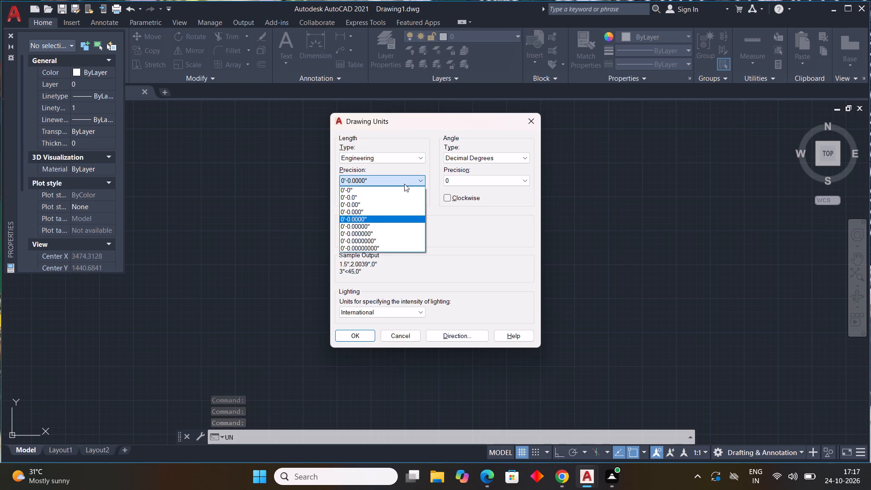
pyautogui.click(400, 196)
pyautogui.click(382, 236)
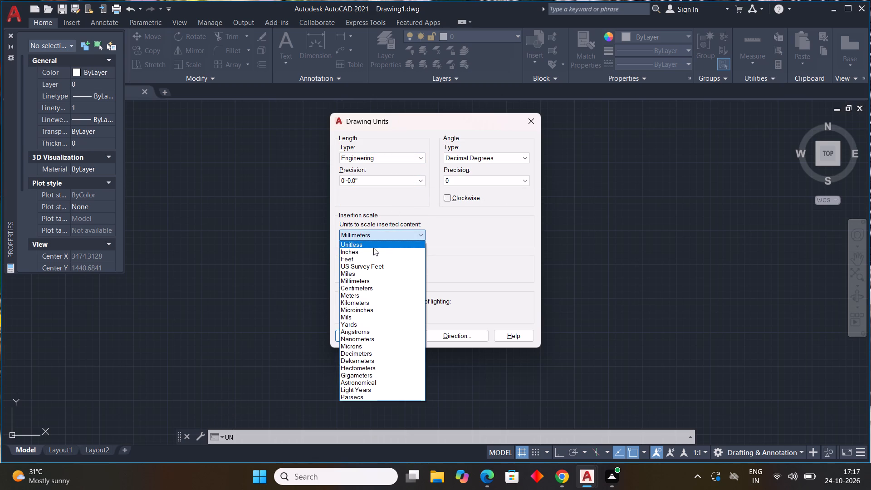
pyautogui.click(374, 253)
pyautogui.click(350, 337)
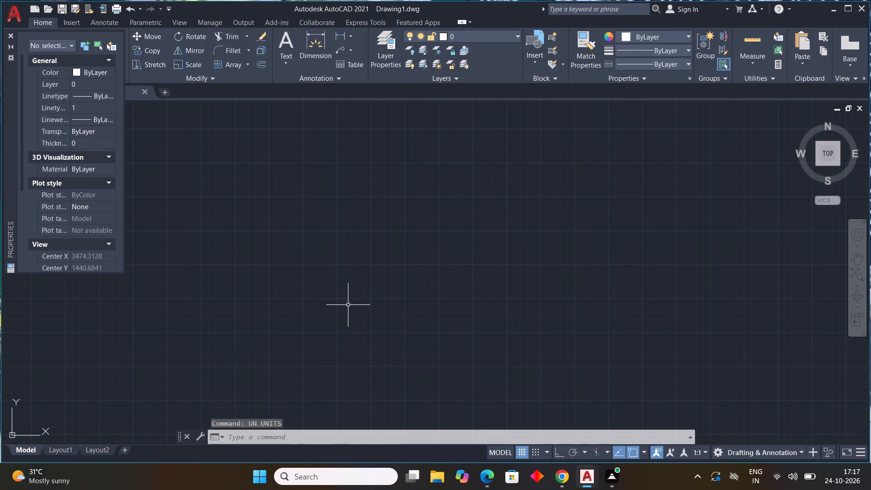
# Modify the ISO-25 dimension style's primary units to Engineering format, 0'-0.0" precision and a 9" round-off.
pyautogui.write('D')
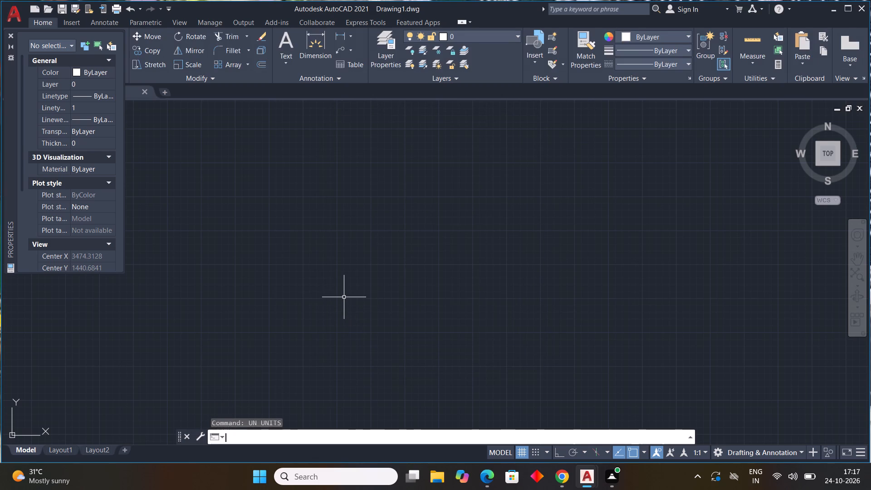
pyautogui.press('space')
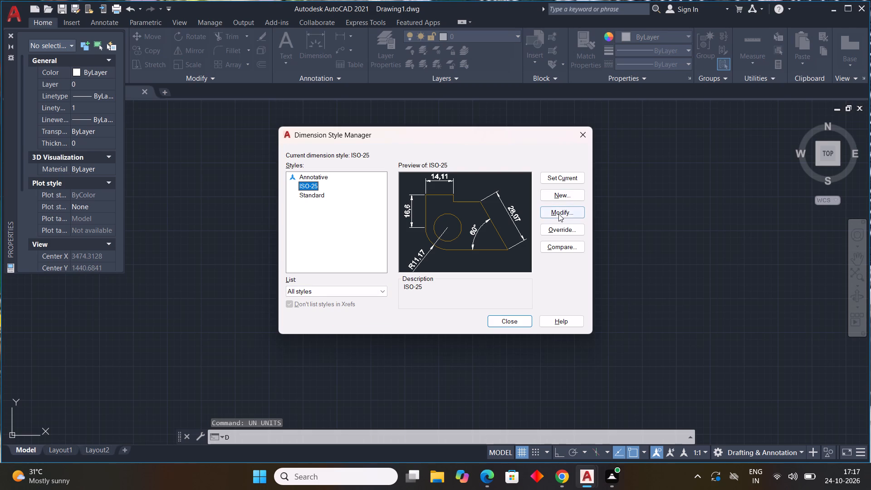
pyautogui.doubleClick(558, 213)
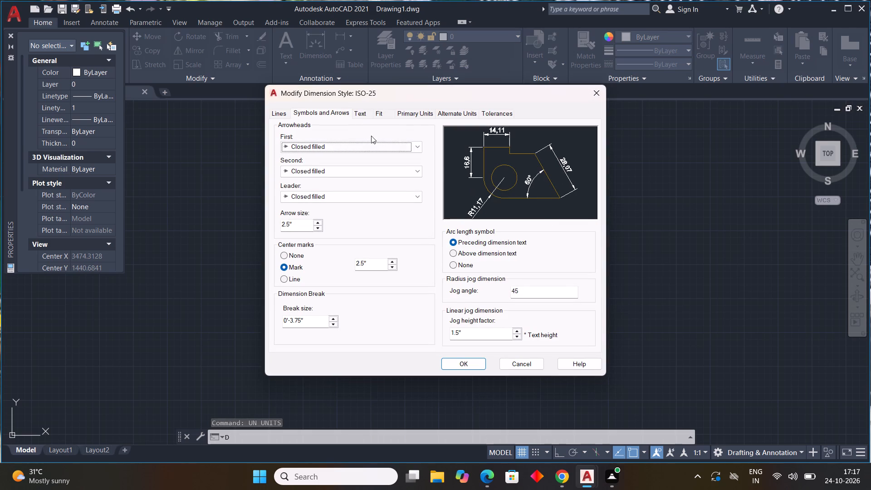
pyautogui.click(416, 115)
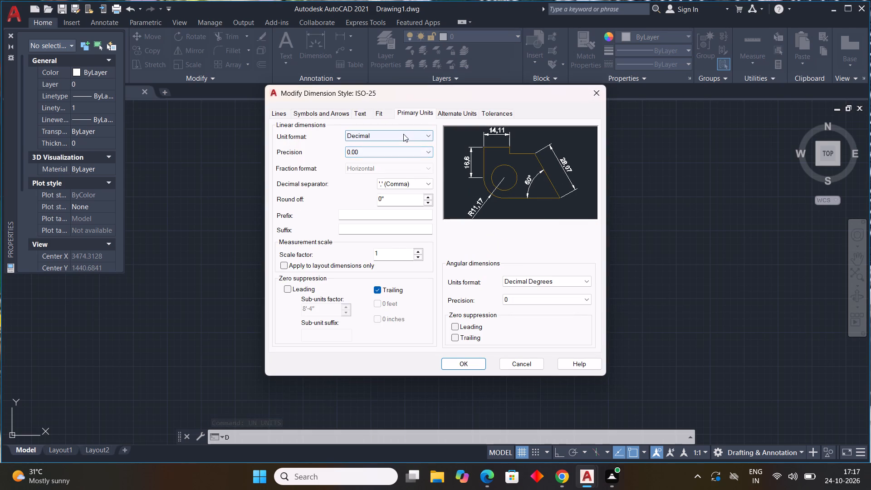
pyautogui.click(403, 134)
pyautogui.click(386, 161)
pyautogui.click(375, 153)
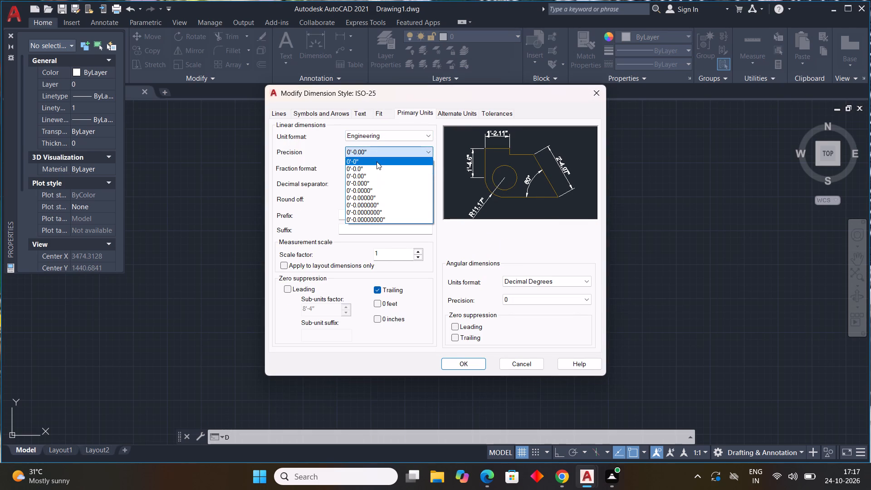
pyautogui.click(376, 168)
pyautogui.moveTo(391, 196); pyautogui.dragTo(353, 192)
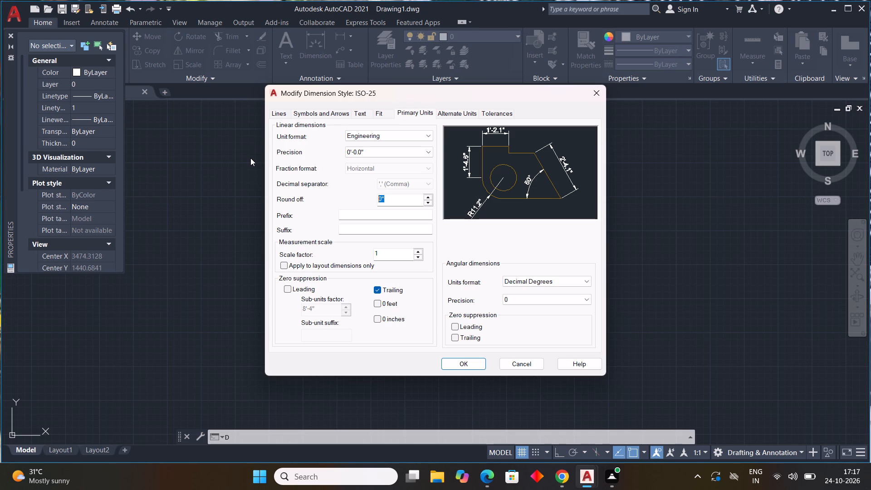
pyautogui.write('9"')
pyautogui.press('Return')
# Set the dimension style's text height to 9".
pyautogui.click(366, 113)
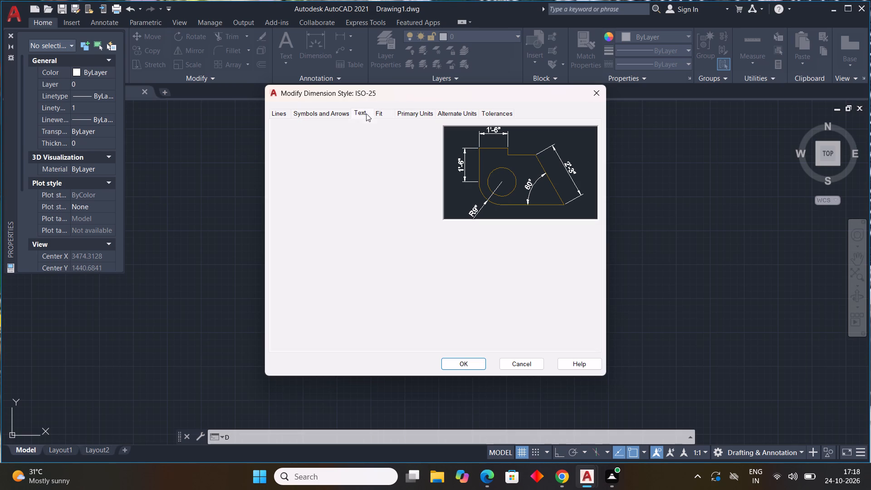
pyautogui.moveTo(410, 193); pyautogui.dragTo(253, 197)
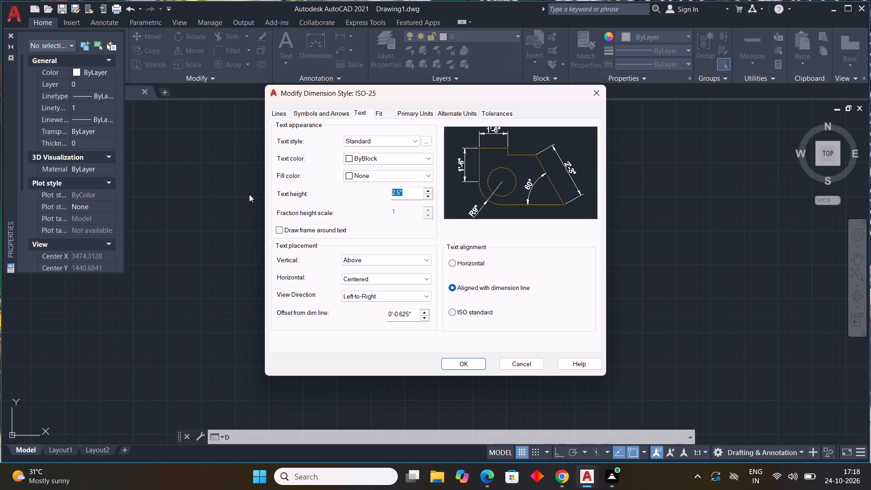
pyautogui.write('9"')
pyautogui.press('Return')
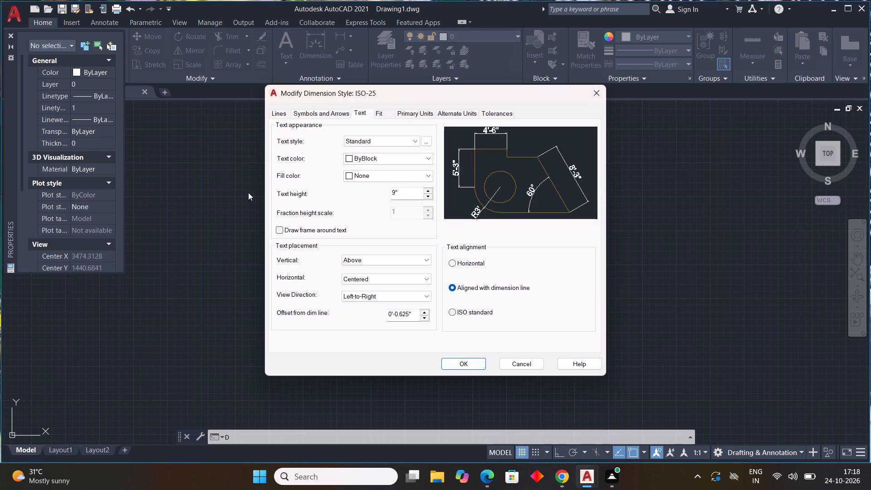
# Set the dimension style's arrow size to 9" and accept the style modifications.
pyautogui.click(326, 112)
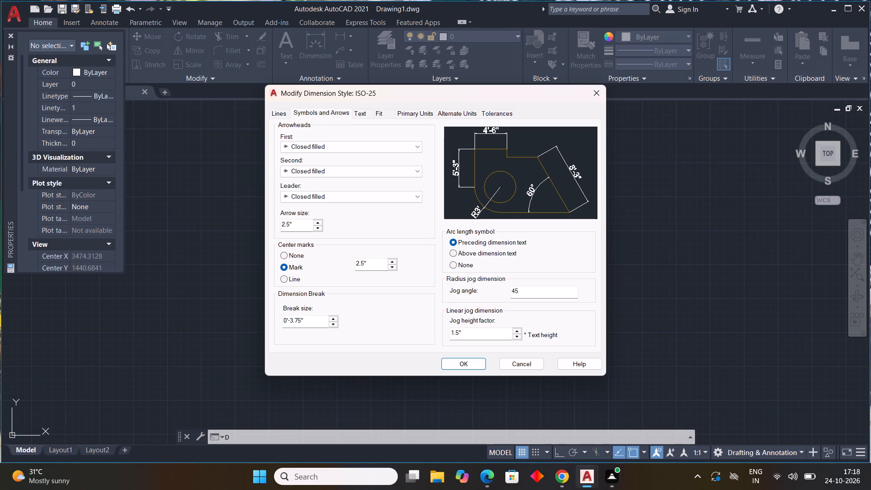
pyautogui.moveTo(298, 222); pyautogui.dragTo(117, 225)
pyautogui.write('9"')
pyautogui.press('Return')
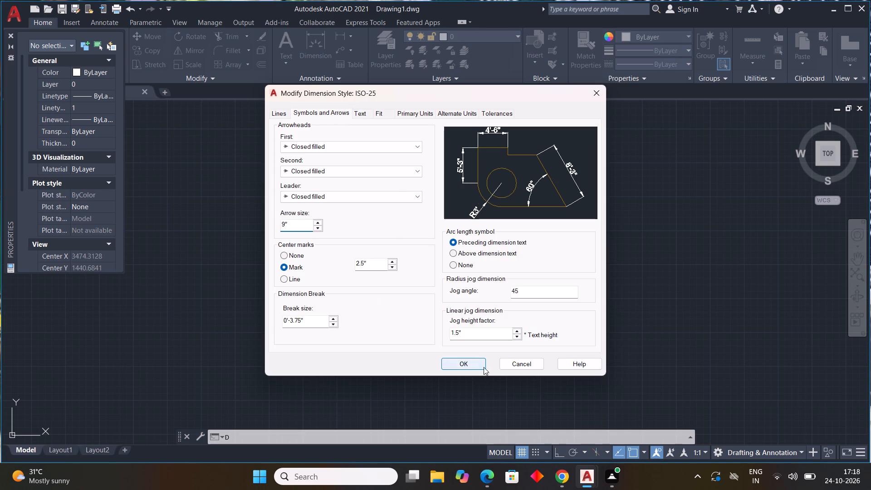
pyautogui.click(477, 363)
# Make ISO-25 the current dimension style and close the Dimension Style Manager.
pyautogui.tripleClick(577, 175)
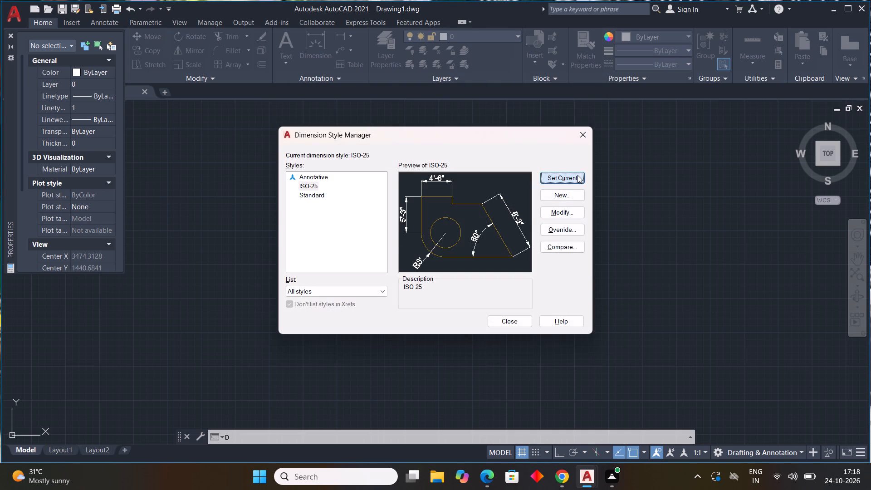
pyautogui.click(577, 175)
pyautogui.click(517, 323)
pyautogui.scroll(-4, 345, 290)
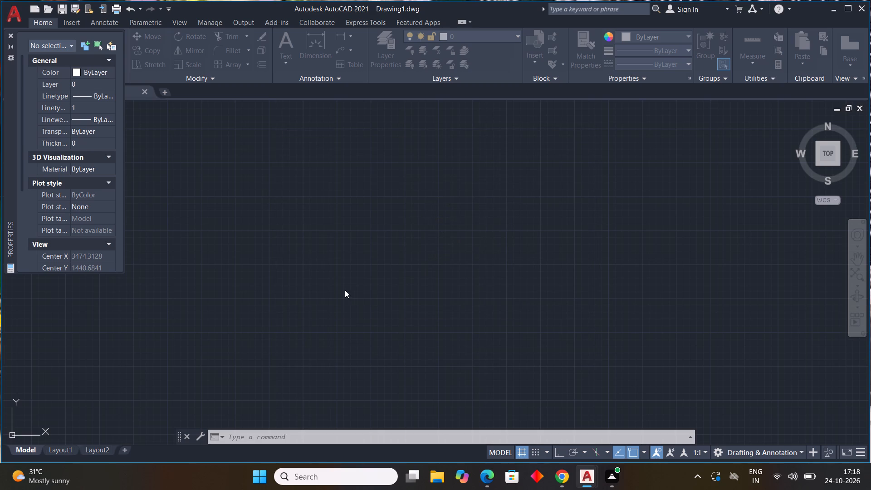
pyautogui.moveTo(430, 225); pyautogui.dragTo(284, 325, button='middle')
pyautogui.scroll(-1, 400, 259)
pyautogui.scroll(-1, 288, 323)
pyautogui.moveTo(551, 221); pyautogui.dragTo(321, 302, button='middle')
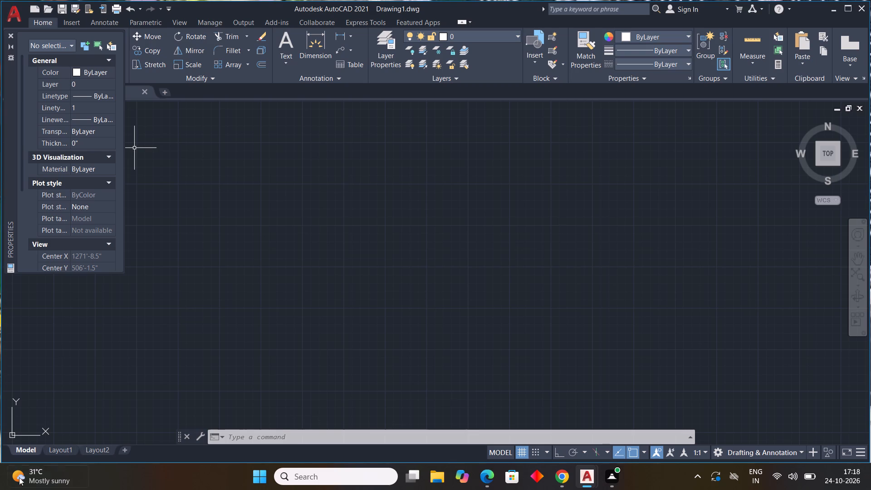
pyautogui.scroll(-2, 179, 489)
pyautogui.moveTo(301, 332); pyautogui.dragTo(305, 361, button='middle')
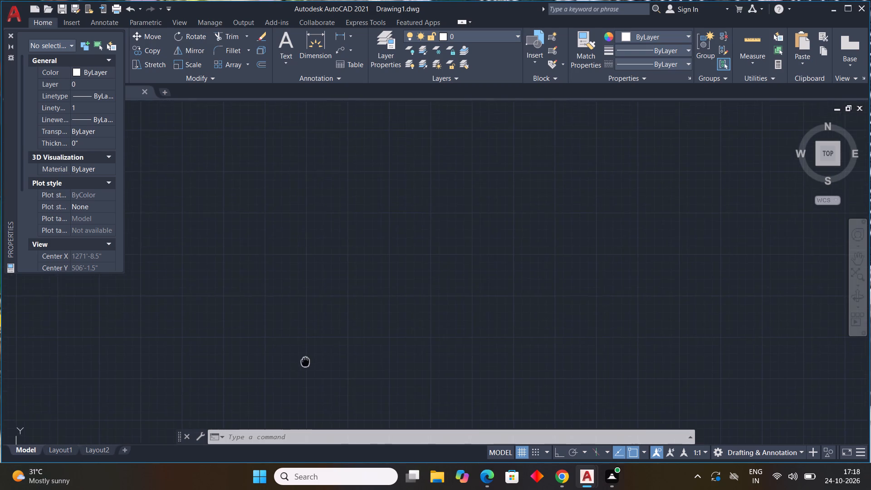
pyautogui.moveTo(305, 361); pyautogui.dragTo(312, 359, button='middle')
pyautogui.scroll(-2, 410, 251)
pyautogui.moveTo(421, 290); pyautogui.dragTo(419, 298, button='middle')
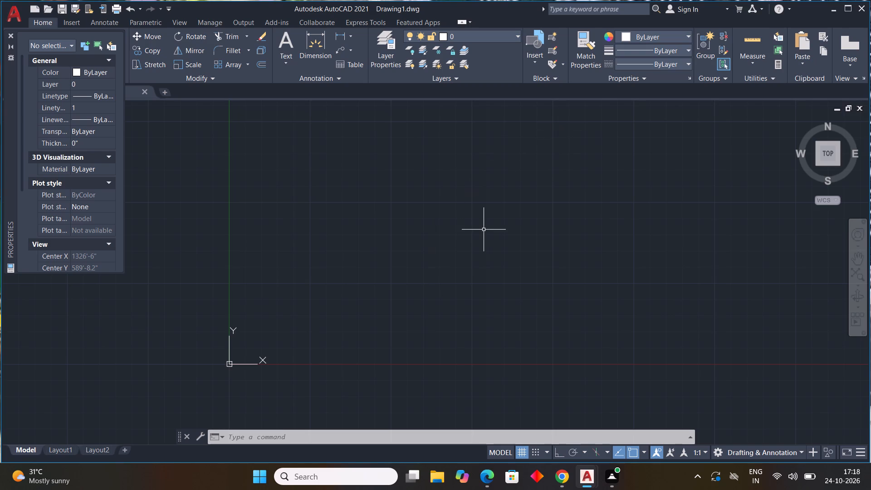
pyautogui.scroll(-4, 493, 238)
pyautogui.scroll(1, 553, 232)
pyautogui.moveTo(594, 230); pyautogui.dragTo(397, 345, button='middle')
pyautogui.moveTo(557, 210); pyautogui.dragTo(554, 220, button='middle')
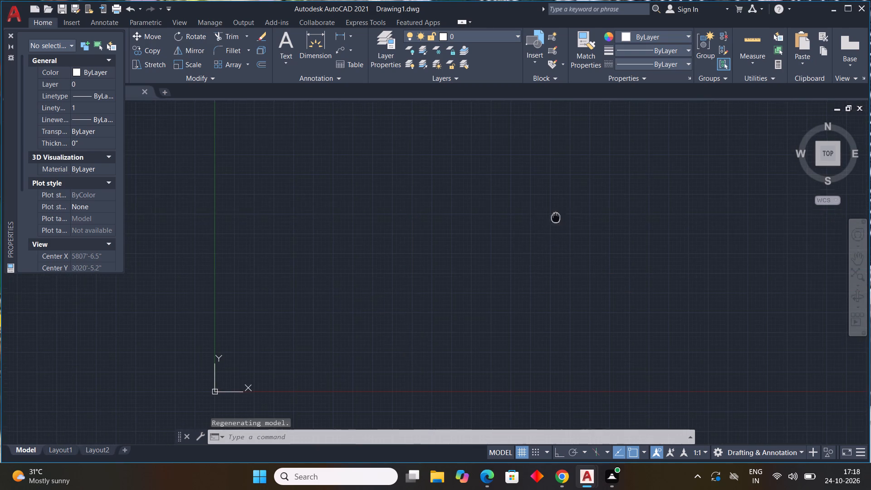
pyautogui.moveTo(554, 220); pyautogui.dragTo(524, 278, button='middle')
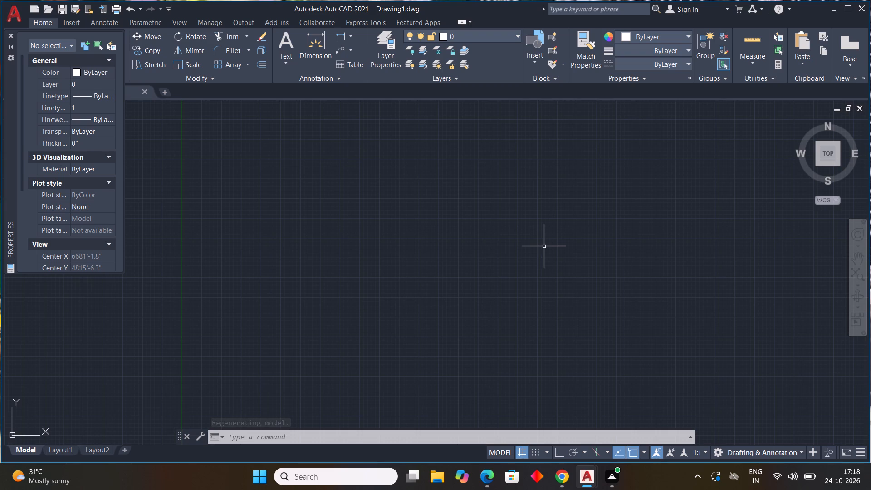
# Draw a closed rectangular outline 32' wide and 58' high from lines, with Ortho on.
pyautogui.write('L')
pyautogui.press('space')
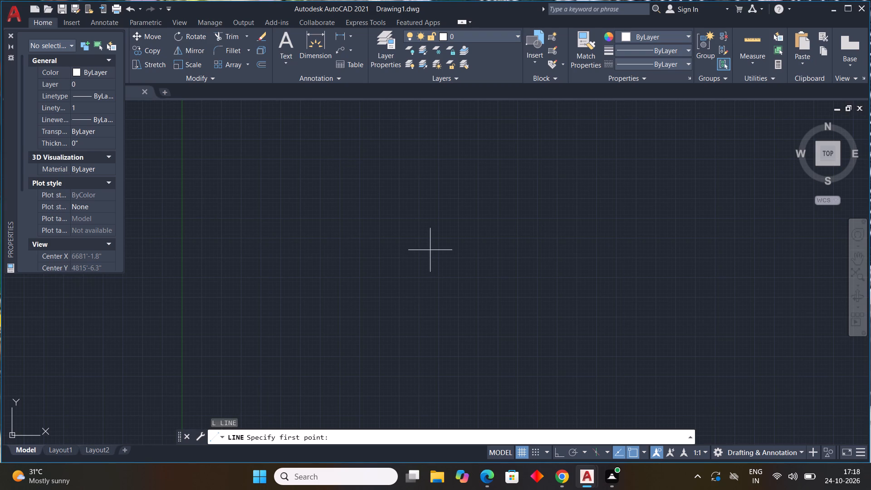
pyautogui.click(285, 269)
pyautogui.press('F8')
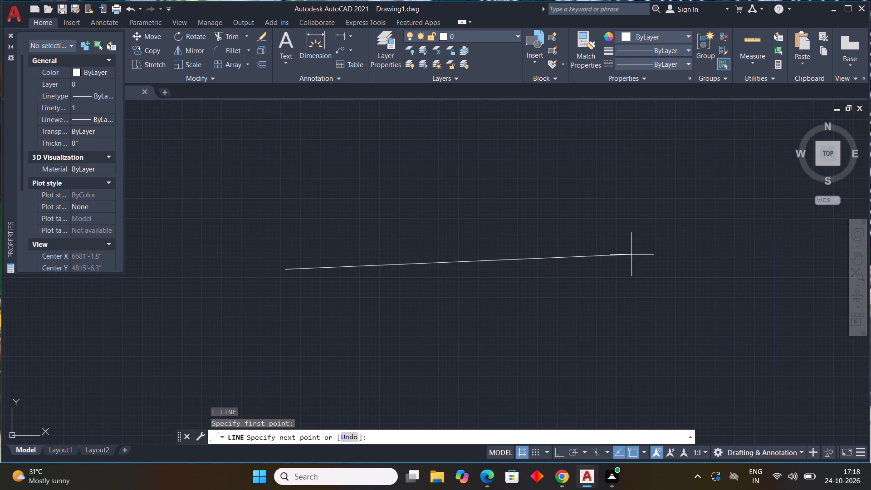
pyautogui.write("32'")
pyautogui.press('Return')
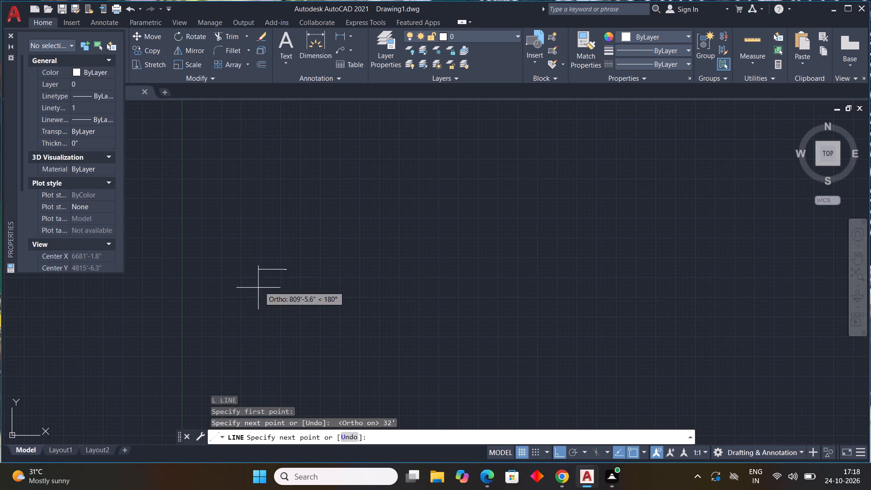
pyautogui.scroll(4, 272, 268)
pyautogui.scroll(2, 355, 255)
pyautogui.moveTo(369, 250); pyautogui.dragTo(528, 234, button='middle')
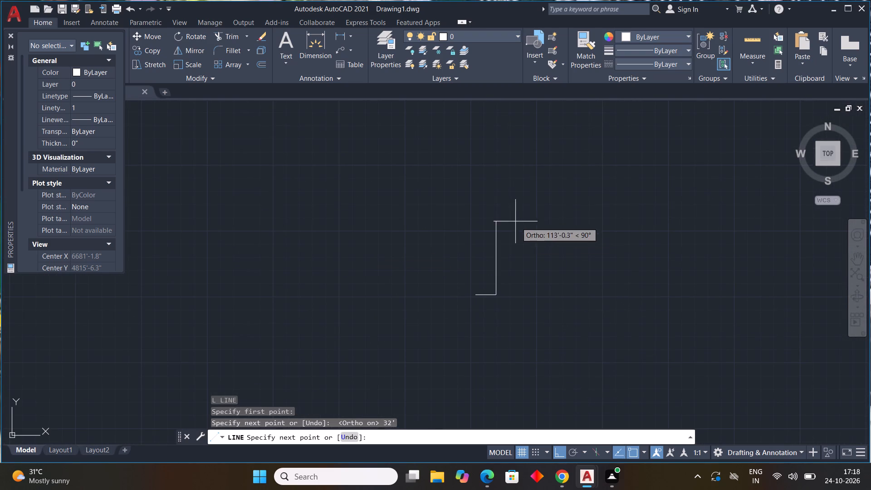
pyautogui.write("58'")
pyautogui.press('Return')
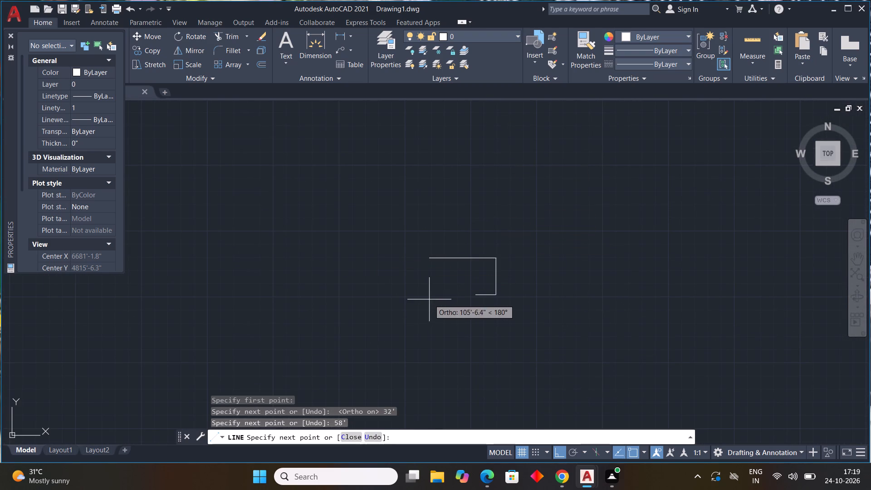
pyautogui.write("32'")
pyautogui.press('Return')
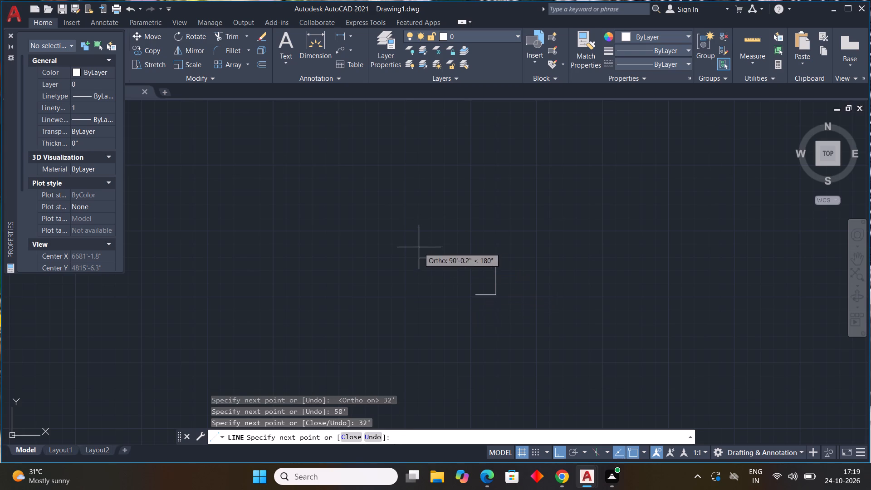
pyautogui.scroll(4, 480, 300)
pyautogui.moveTo(448, 271); pyautogui.dragTo(454, 273)
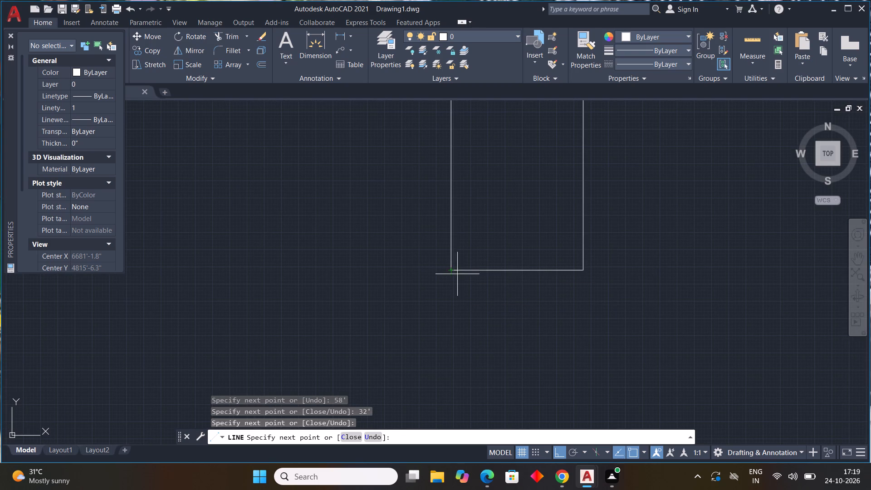
pyautogui.press('Escape')
# Offset the top edge of the rectangular outline 9" toward the inside.
pyautogui.scroll(-3, 529, 284)
pyautogui.moveTo(510, 341); pyautogui.dragTo(493, 407, button='middle')
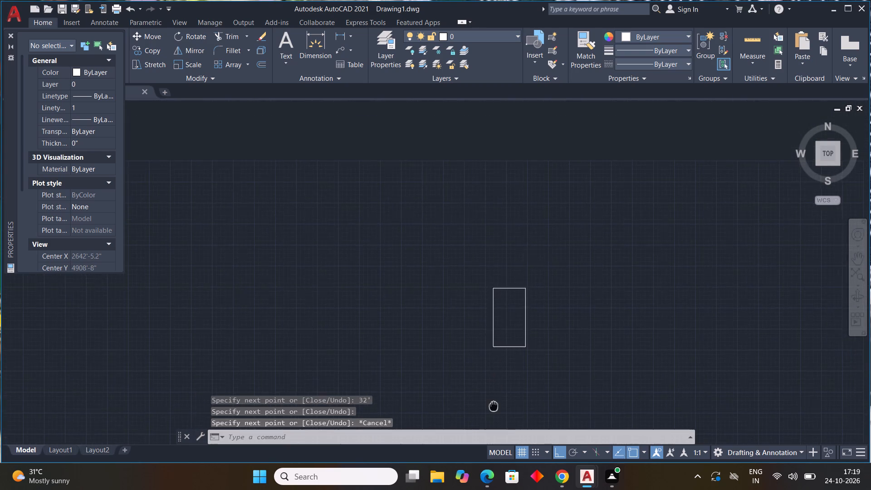
pyautogui.moveTo(493, 407); pyautogui.dragTo(472, 355, button='middle')
pyautogui.write('OFF')
pyautogui.press('space')
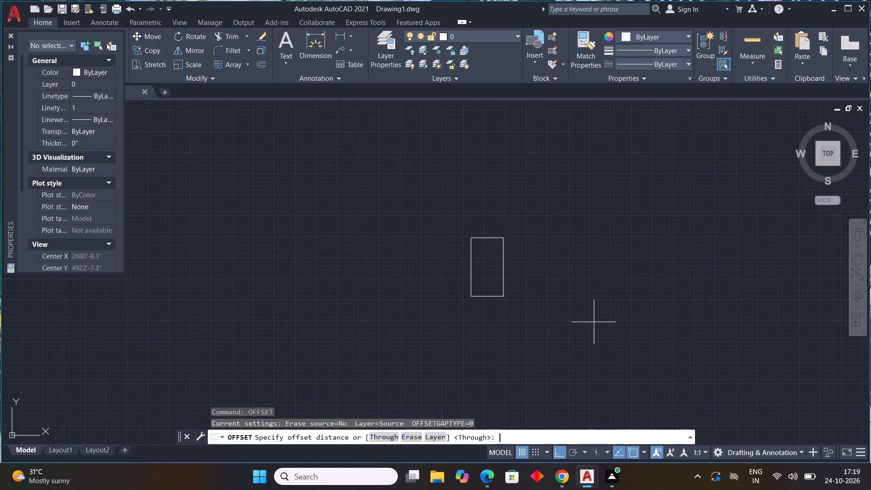
pyautogui.press('9')
pyautogui.hotkey('shift', '"')
pyautogui.press('Return')
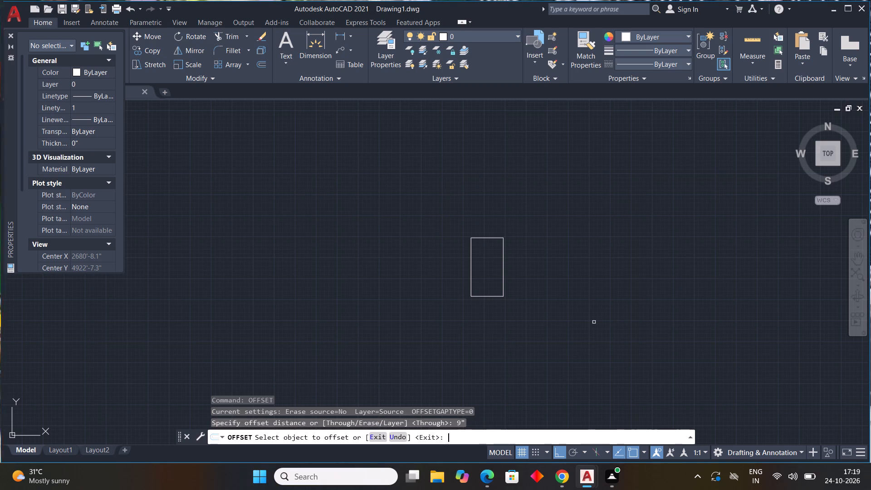
pyautogui.scroll(2, 492, 230)
pyautogui.moveTo(494, 241); pyautogui.dragTo(490, 199, button='middle')
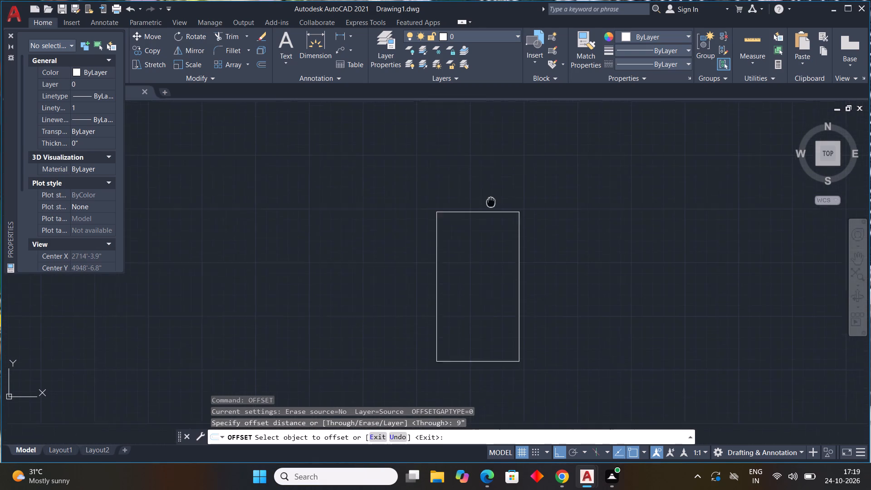
pyautogui.moveTo(490, 199); pyautogui.dragTo(467, 207, button='middle')
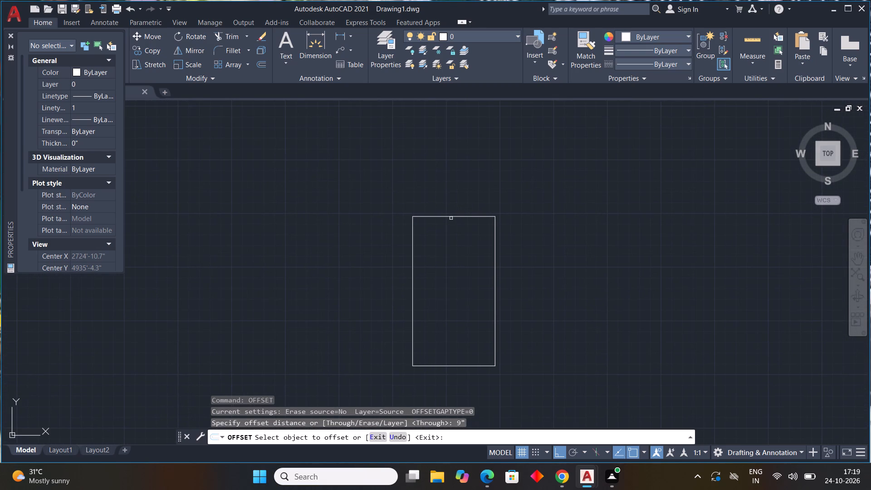
pyautogui.moveTo(448, 216); pyautogui.dragTo(447, 227)
pyautogui.click(445, 244)
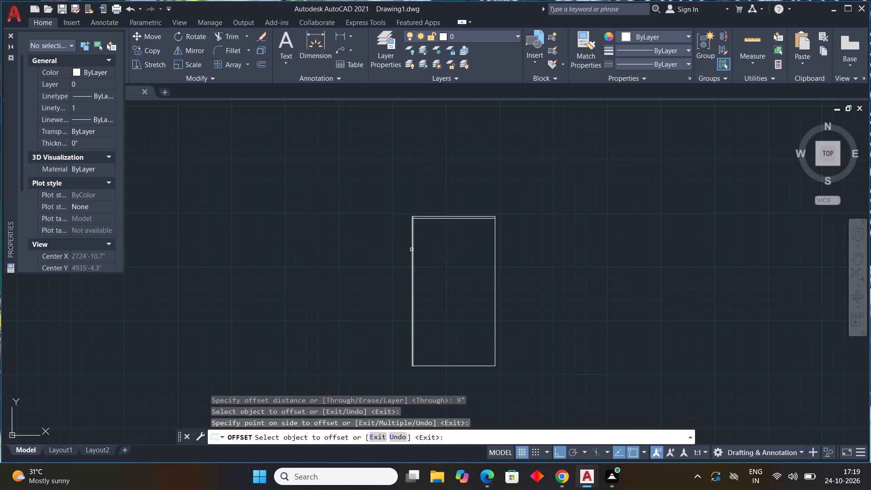
# Offset the left and right edges of the outline inward by the same 9" and end the Offset command.
pyautogui.moveTo(412, 254); pyautogui.dragTo(413, 256)
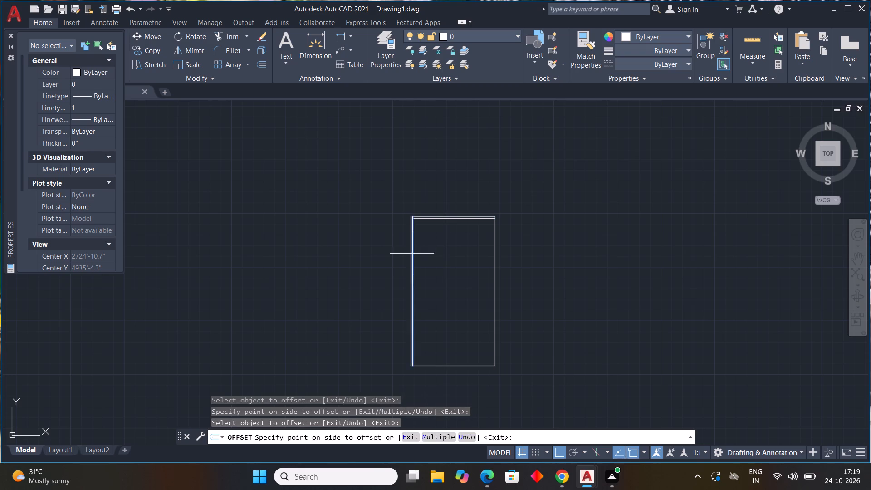
pyautogui.moveTo(413, 256); pyautogui.dragTo(425, 253)
pyautogui.moveTo(426, 253); pyautogui.dragTo(434, 256)
pyautogui.moveTo(496, 253); pyautogui.dragTo(484, 253)
pyautogui.click(466, 255)
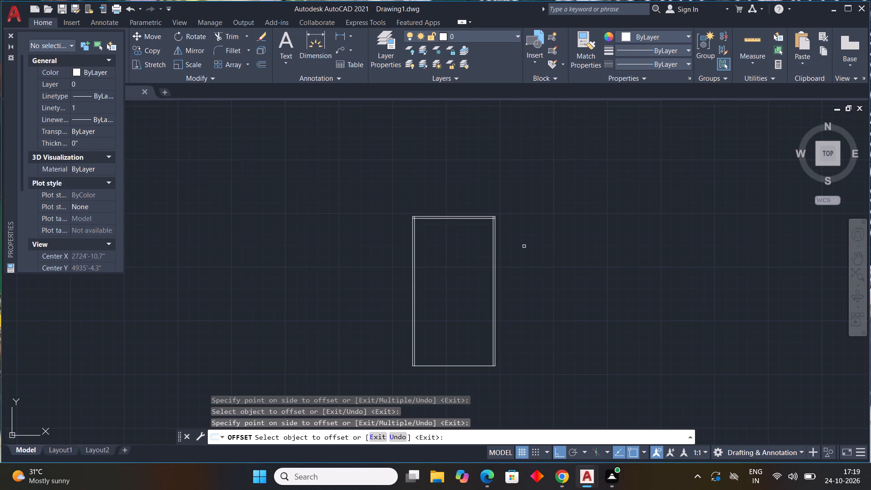
pyautogui.moveTo(527, 255); pyautogui.dragTo(529, 270, button='middle')
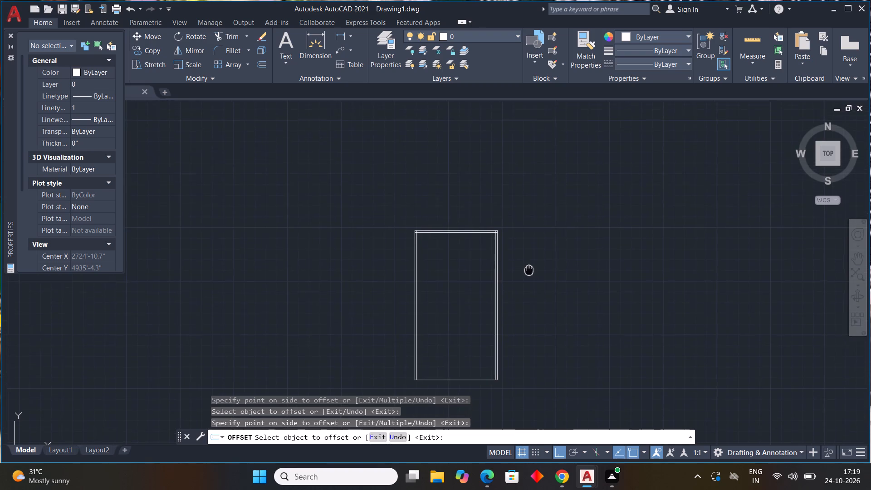
pyautogui.moveTo(529, 270); pyautogui.dragTo(518, 276, button='middle')
pyautogui.scroll(4, 400, 235)
pyautogui.scroll(-3, 466, 249)
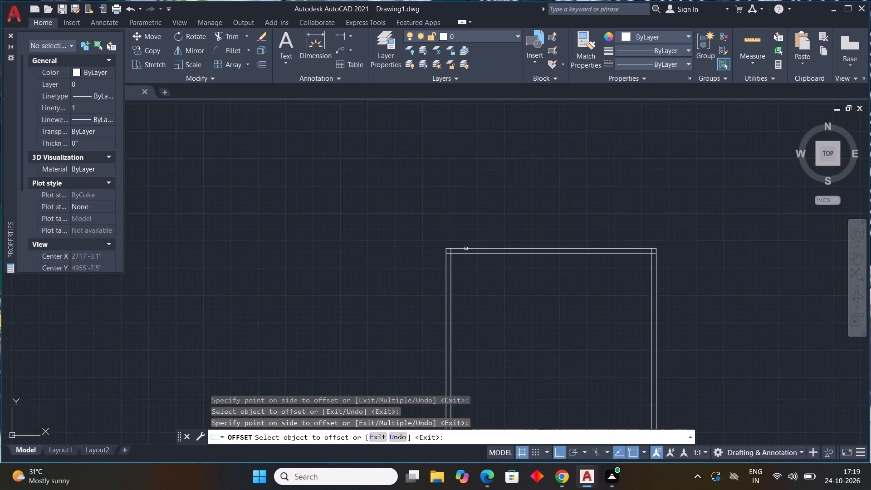
pyautogui.moveTo(486, 301); pyautogui.dragTo(426, 240, button='middle')
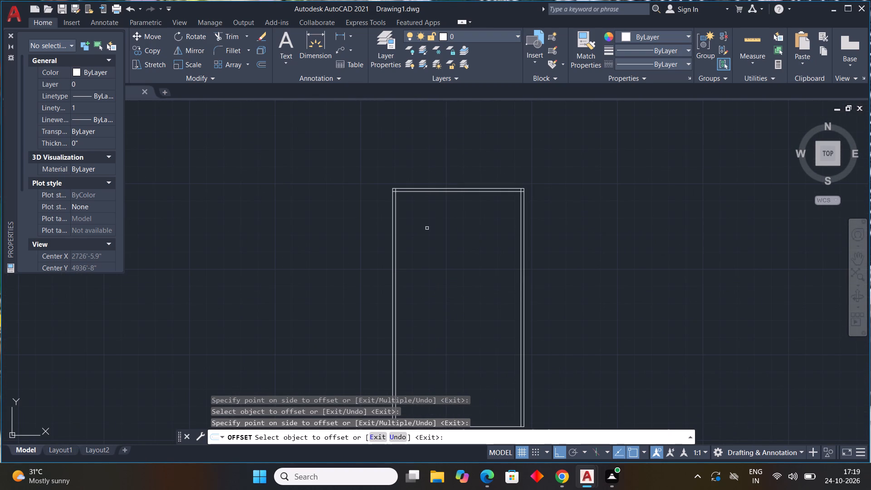
pyautogui.press('Escape')
pyautogui.press('Escape')
pyautogui.press('Escape')
pyautogui.press('Escape')
# Trim the overlapping ends of the inner wall lines at the outline's two top corners.
pyautogui.write('TR')
pyautogui.press('space')
pyautogui.scroll(3, 395, 174)
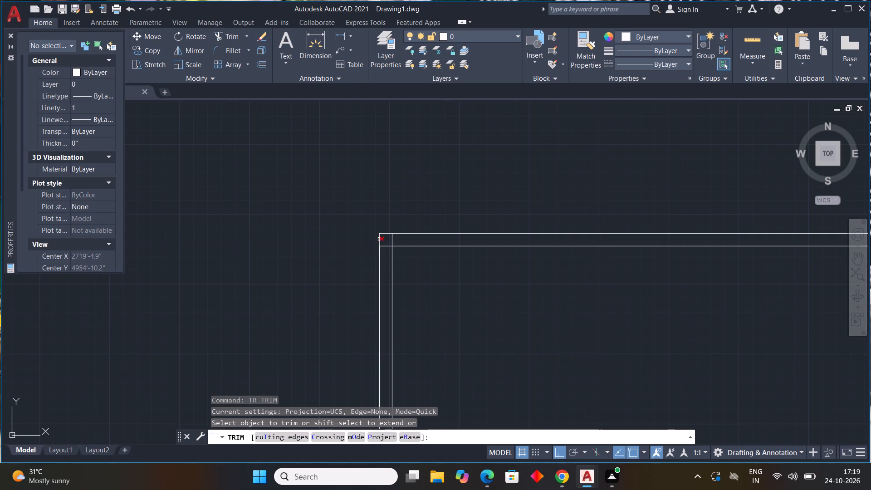
pyautogui.moveTo(386, 256); pyautogui.dragTo(392, 237)
pyautogui.scroll(-4, 432, 248)
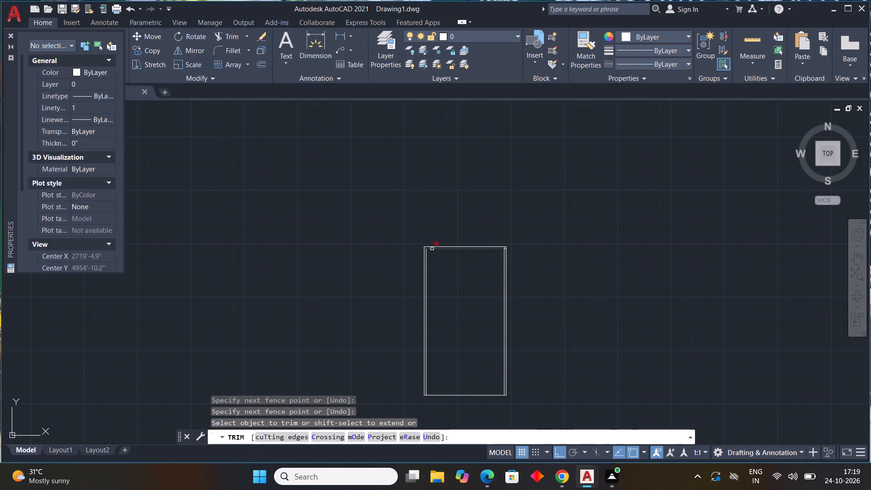
pyautogui.scroll(5, 507, 246)
pyautogui.moveTo(492, 284); pyautogui.dragTo(478, 264)
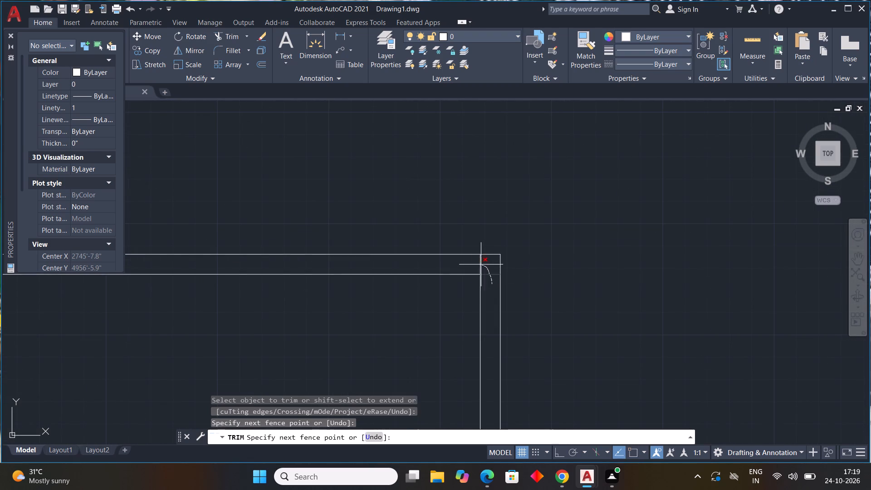
pyautogui.moveTo(478, 264); pyautogui.dragTo(472, 263)
pyautogui.scroll(-4, 526, 263)
pyautogui.moveTo(568, 276); pyautogui.dragTo(580, 227, button='middle')
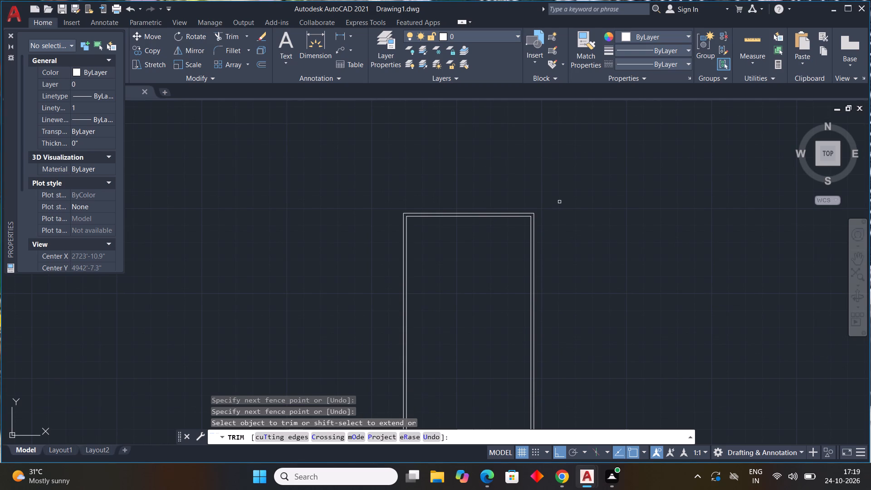
pyautogui.press('Escape')
pyautogui.press('Escape')
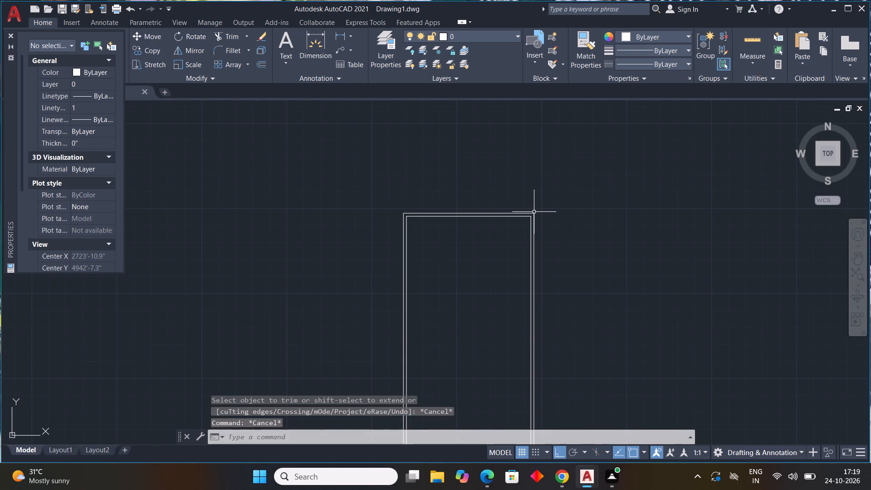
pyautogui.press('Escape')
pyautogui.press('Escape')
pyautogui.press('Escape')
pyautogui.press('Escape')
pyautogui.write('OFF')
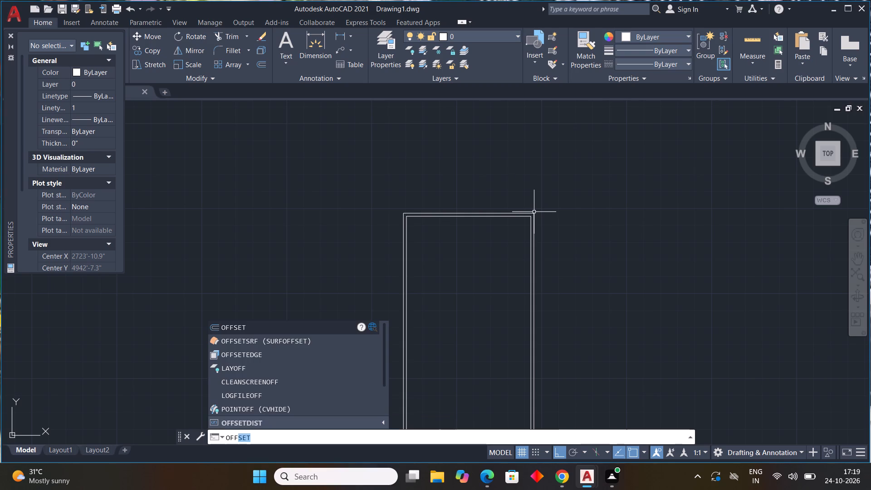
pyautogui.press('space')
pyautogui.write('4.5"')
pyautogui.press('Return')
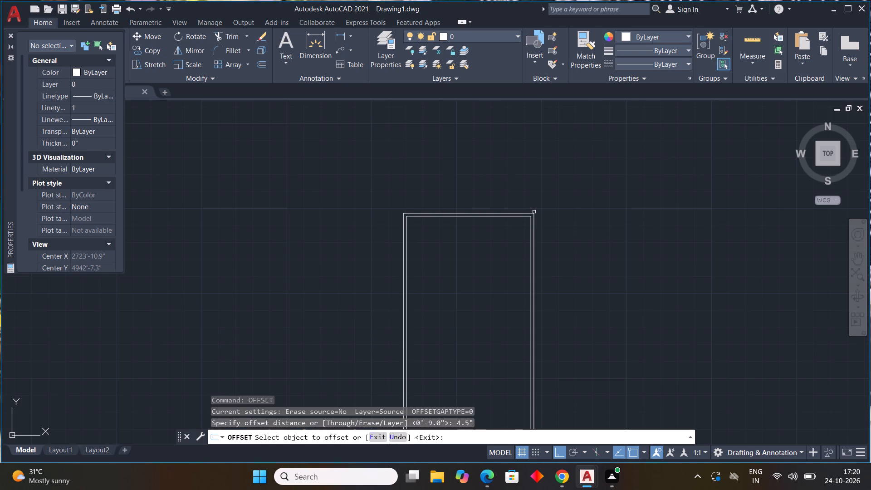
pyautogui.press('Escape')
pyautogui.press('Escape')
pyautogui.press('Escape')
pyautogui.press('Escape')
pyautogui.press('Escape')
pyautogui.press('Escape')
# Offset the inner line of the top wall 4'6" downward into the plan.
pyautogui.write('OFF')
pyautogui.press('space')
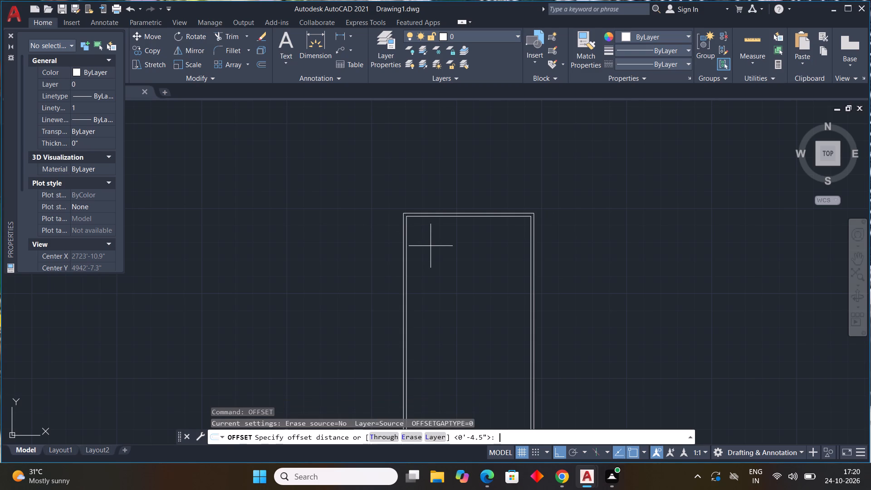
pyautogui.write("4'")
pyautogui.press('6')
pyautogui.hotkey('shift', '"')
pyautogui.press('Return')
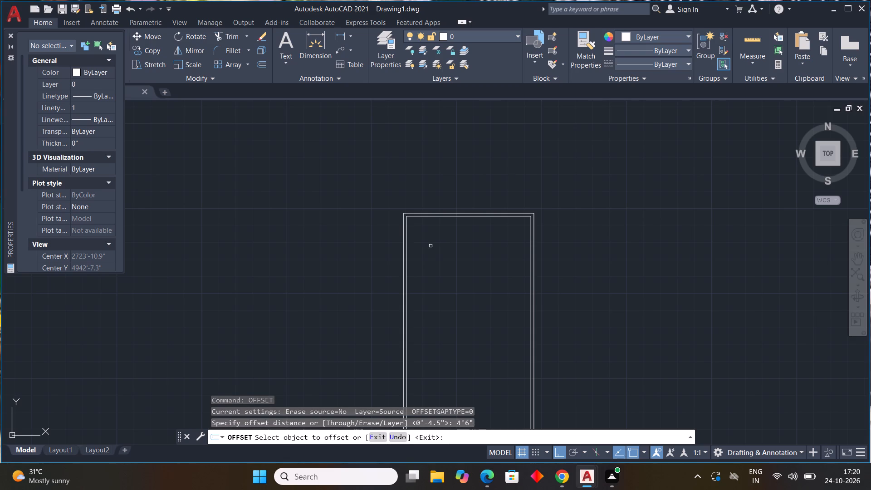
pyautogui.click(432, 216)
pyautogui.click(442, 292)
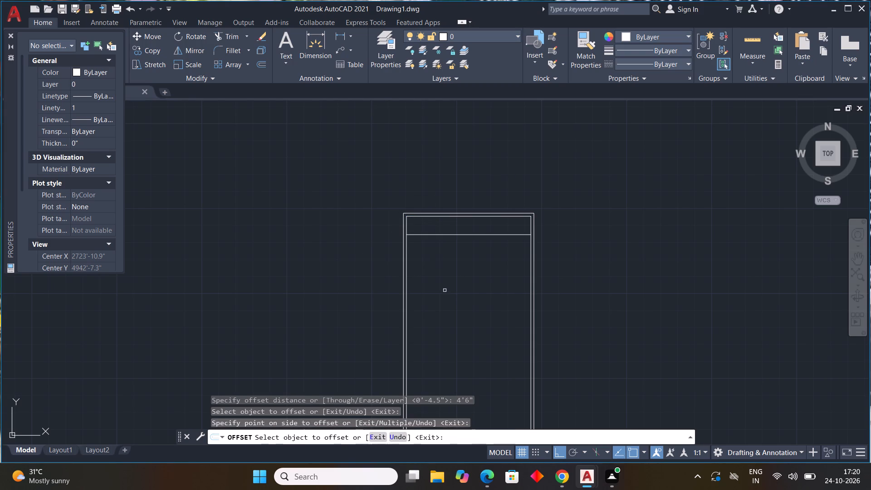
pyautogui.press('Escape')
# Offset the new horizontal line 4.5" downward to give the partition wall its thickness.
pyautogui.press('space')
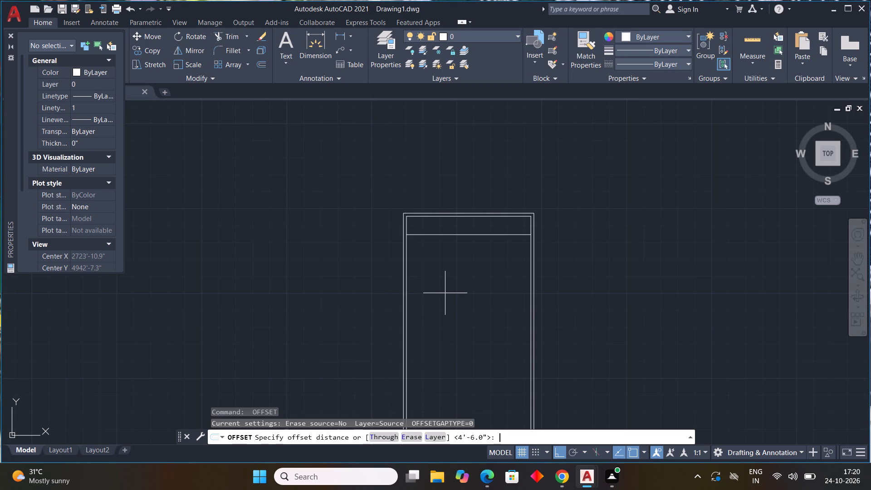
pyautogui.write('4.5"')
pyautogui.press('Return')
pyautogui.scroll(1, 328, 131)
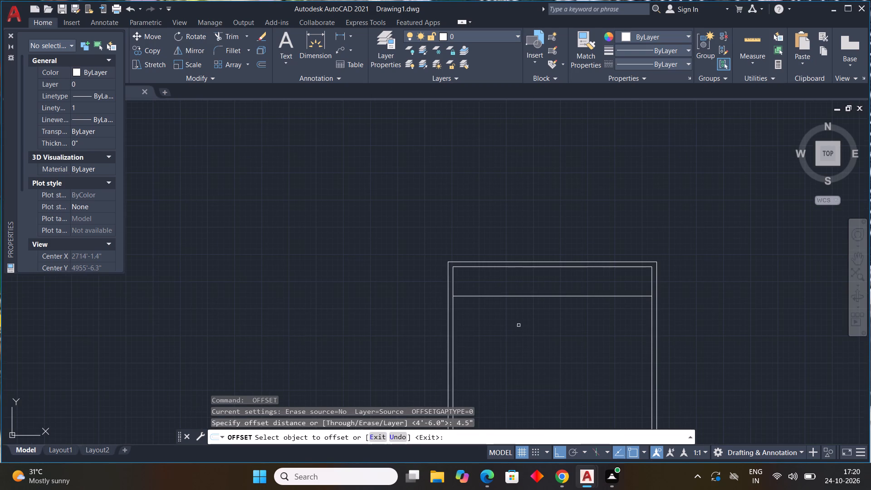
pyautogui.click(498, 297)
pyautogui.click(495, 312)
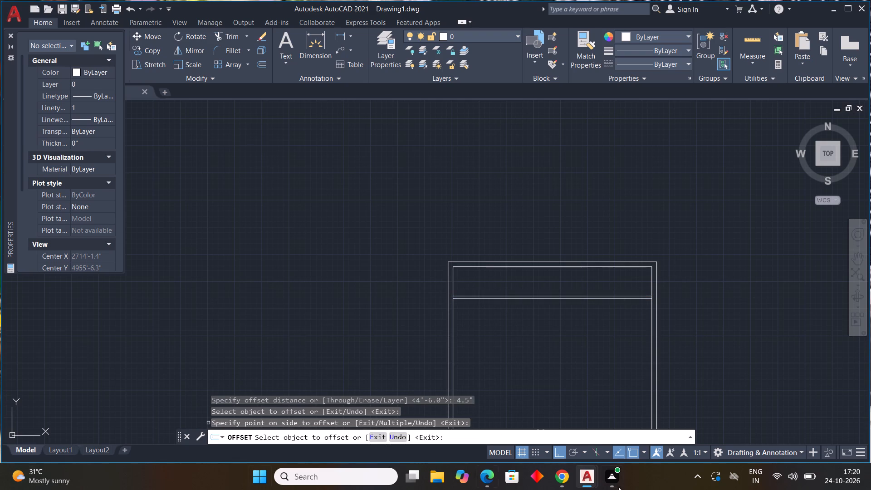
pyautogui.press('Escape')
pyautogui.press('Escape')
pyautogui.press('Escape')
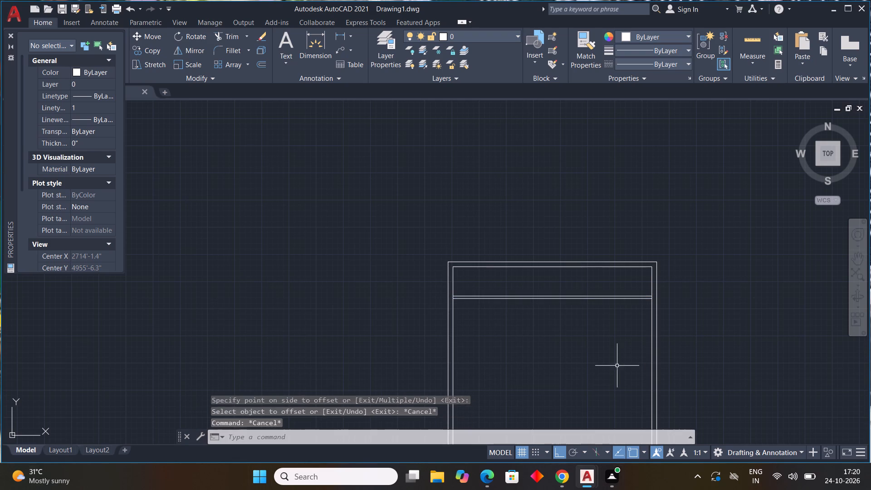
pyautogui.press('Escape')
# Trim the inner side wall lines between the two partition lines at both ends of the partition.
pyautogui.moveTo(569, 354); pyautogui.dragTo(640, 335, button='middle')
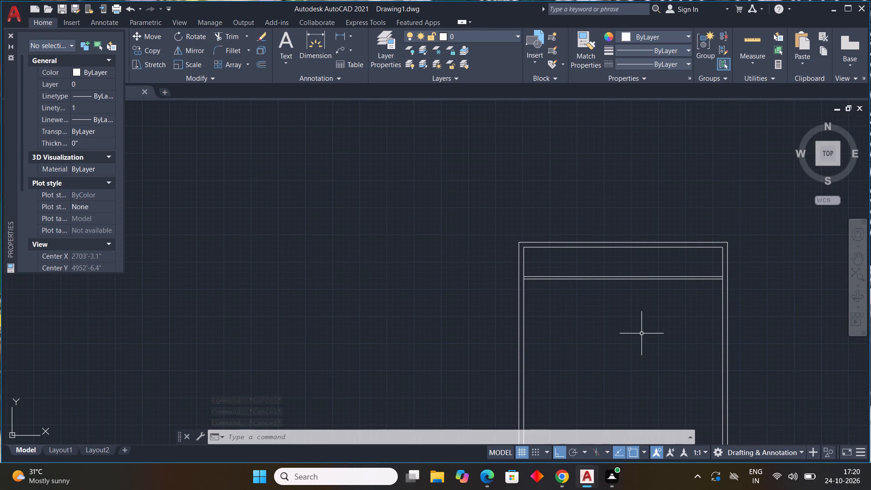
pyautogui.write('TR')
pyautogui.press('space')
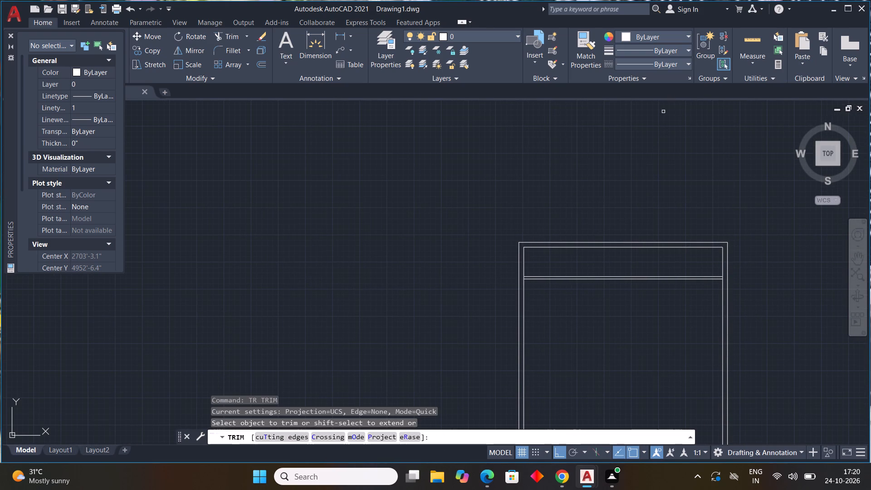
pyautogui.scroll(4, 540, 284)
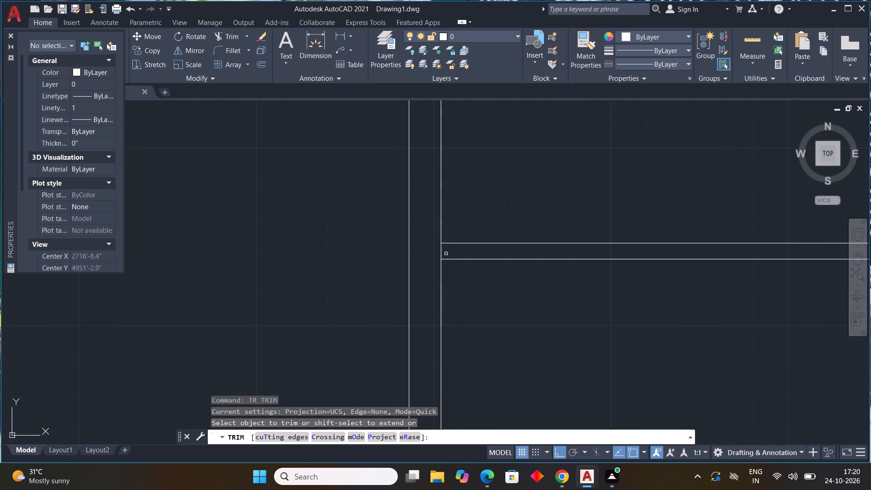
pyautogui.click(442, 251)
pyautogui.scroll(-4, 462, 294)
pyautogui.moveTo(646, 309); pyautogui.dragTo(538, 313, button='middle')
pyautogui.scroll(3, 540, 283)
pyautogui.click(567, 314)
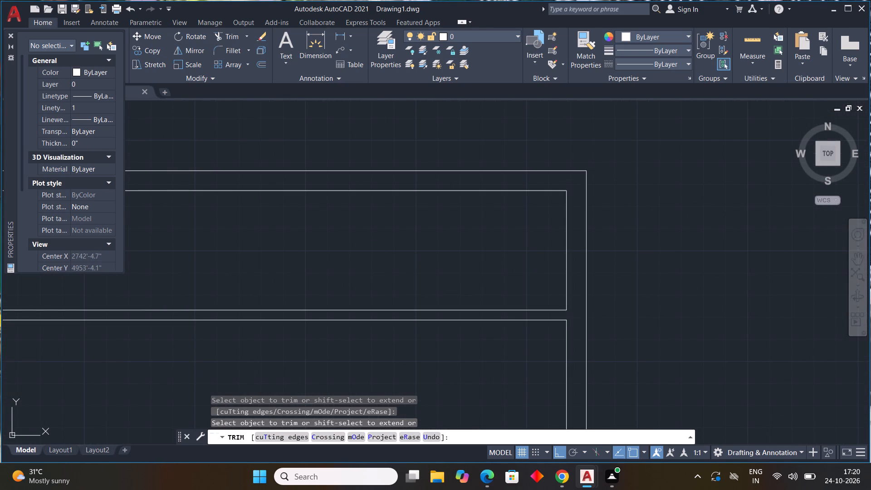
pyautogui.press('Escape')
pyautogui.press('Escape')
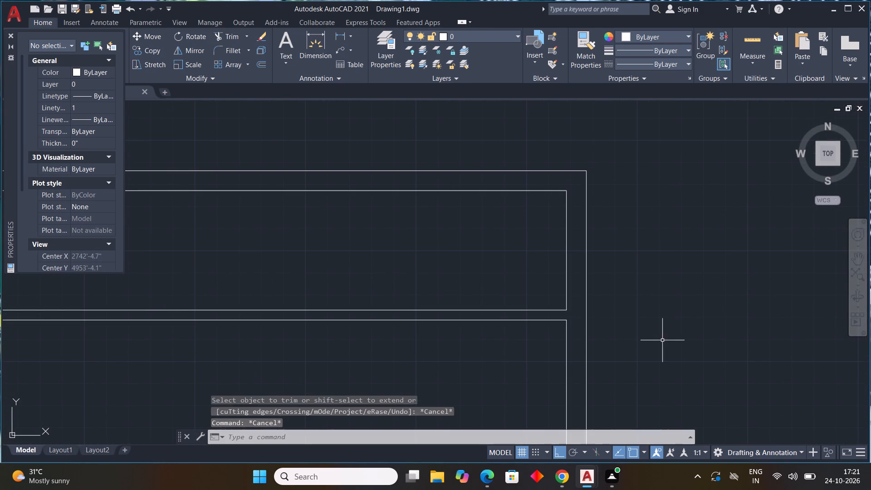
pyautogui.press('Escape')
pyautogui.press('Escape')
# Offset the inner line of the left wall in the top strip 8'0" to the right.
pyautogui.moveTo(464, 266); pyautogui.dragTo(708, 309, button='middle')
pyautogui.scroll(-2, 675, 316)
pyautogui.moveTo(526, 322); pyautogui.dragTo(526, 318, button='middle')
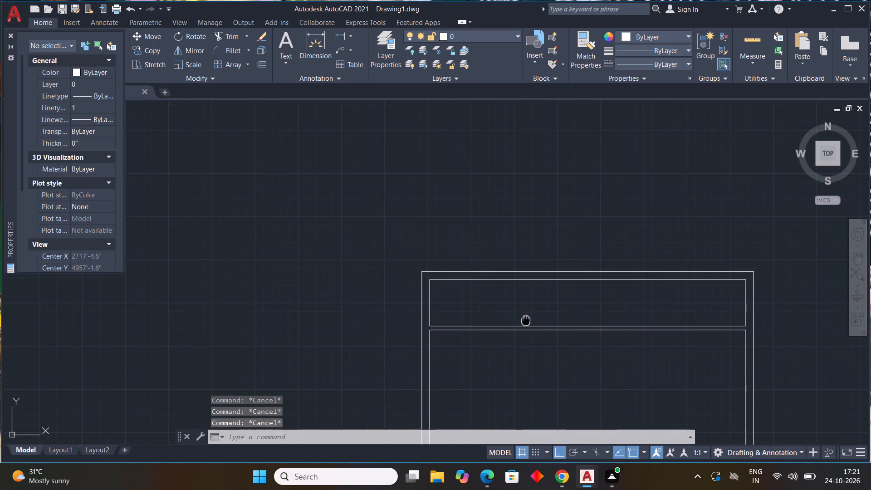
pyautogui.moveTo(526, 318); pyautogui.dragTo(533, 309, button='middle')
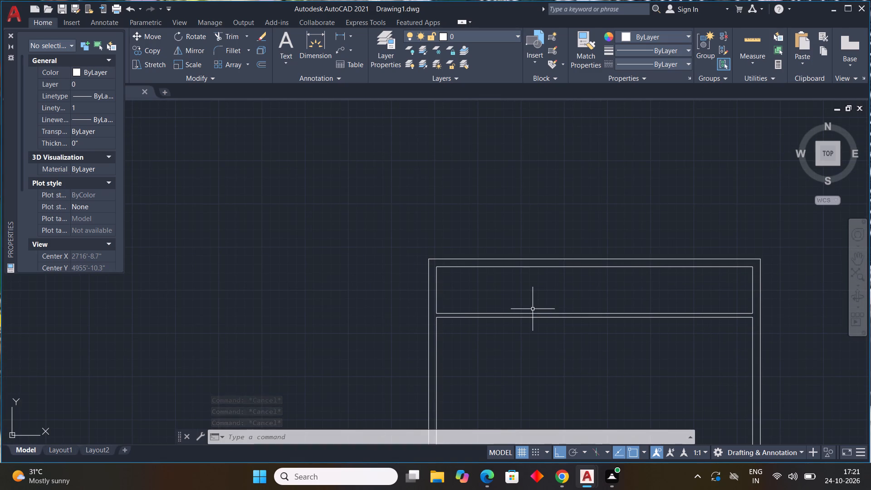
pyautogui.press('Escape')
pyautogui.press('Escape')
pyautogui.press('Escape')
pyautogui.write('OFF')
pyautogui.press('space')
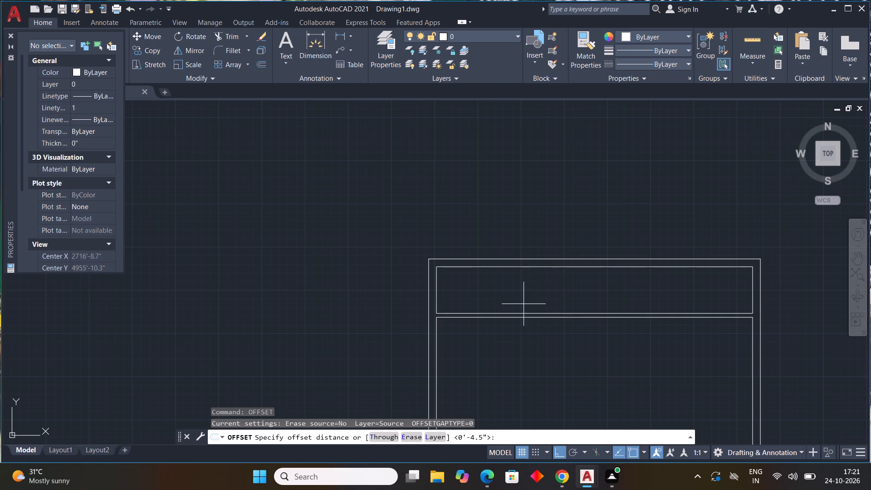
pyautogui.write('8\'0"')
pyautogui.press('Return')
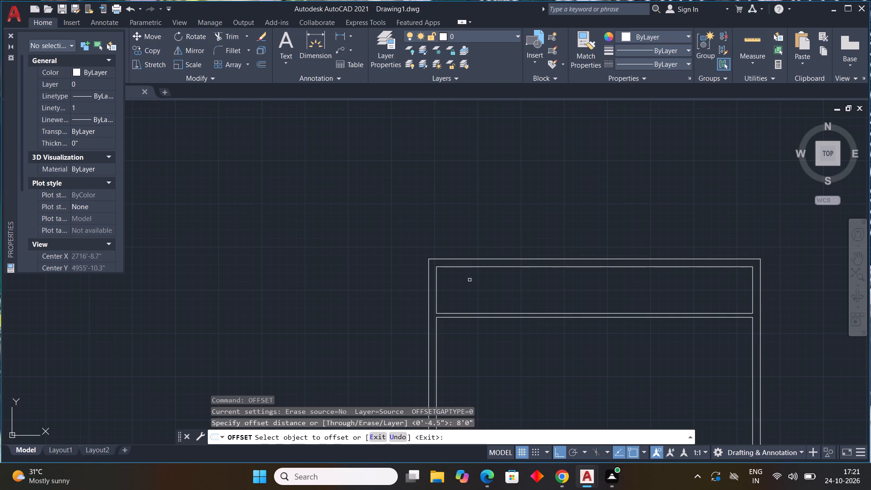
pyautogui.moveTo(436, 304); pyautogui.dragTo(440, 304)
pyautogui.click(552, 300)
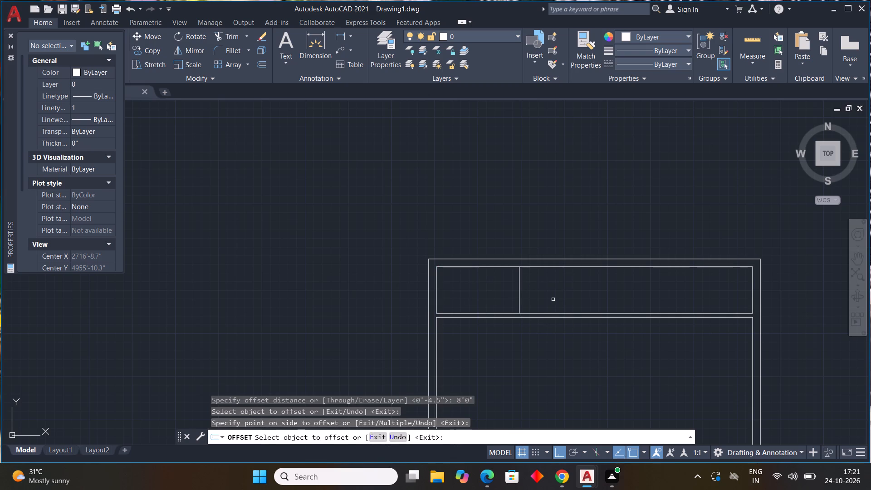
pyautogui.press('Escape')
# Offset the new vertical line 4.5" to the right to give the left vertical partition its thickness.
pyautogui.press('space')
pyautogui.write('4.5"')
pyautogui.press('Return')
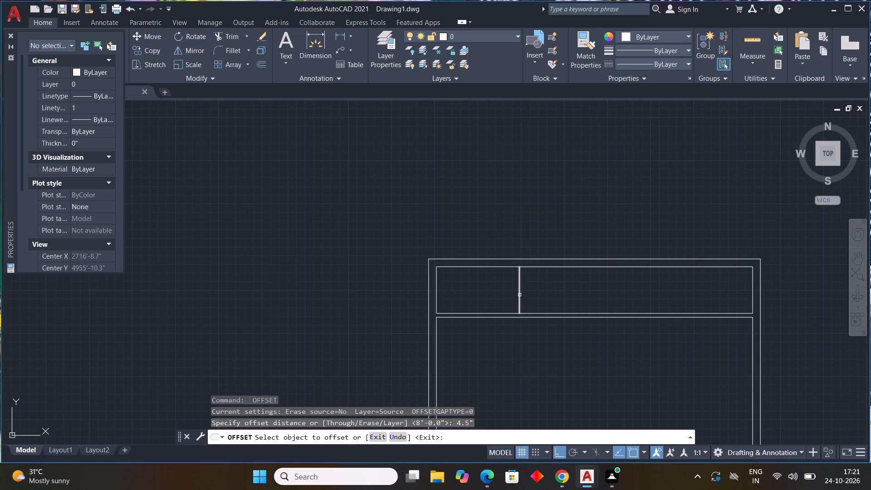
pyautogui.moveTo(519, 295); pyautogui.dragTo(550, 303)
pyautogui.click(568, 303)
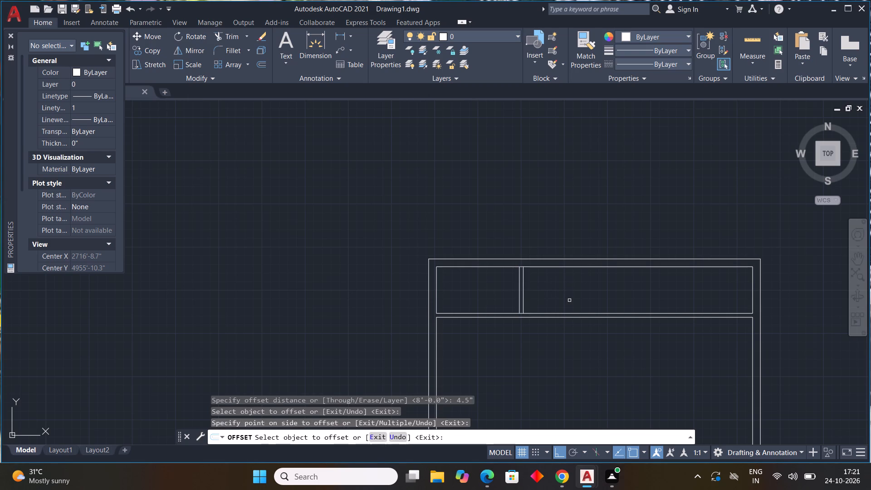
pyautogui.press('Escape')
pyautogui.press('Escape')
pyautogui.press('Escape')
pyautogui.press('Escape')
pyautogui.press('Escape')
pyautogui.press('Escape')
pyautogui.press('Escape')
pyautogui.press('Escape')
pyautogui.press('Escape')
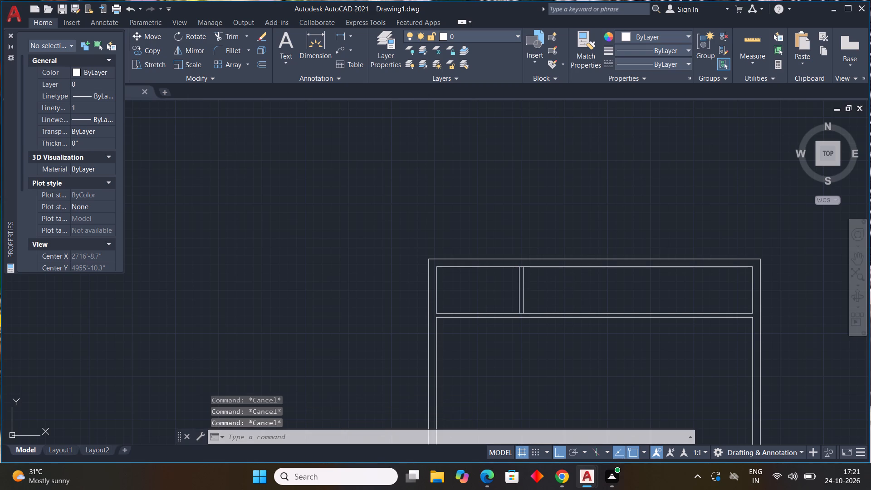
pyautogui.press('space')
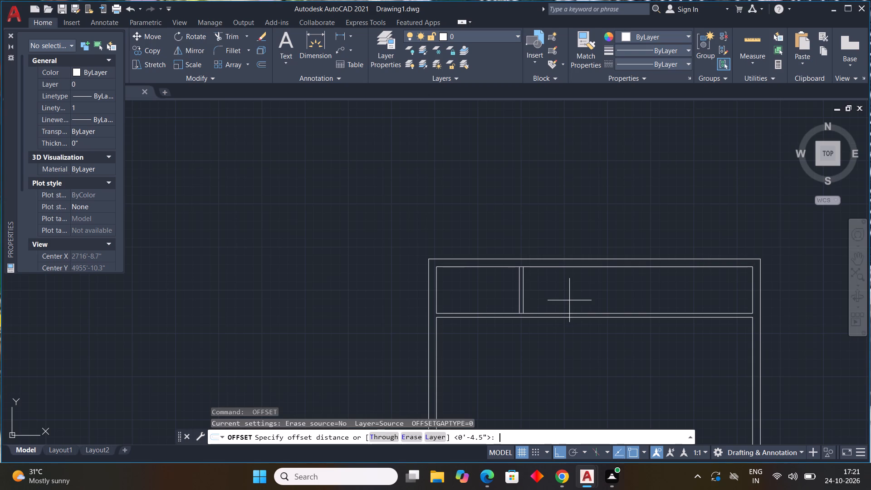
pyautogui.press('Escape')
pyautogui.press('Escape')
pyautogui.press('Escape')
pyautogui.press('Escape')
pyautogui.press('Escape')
# Offset the inner line of the right wall in the top strip 8'0" to the left.
pyautogui.press('space')
pyautogui.write('8\'0"')
pyautogui.press('Return')
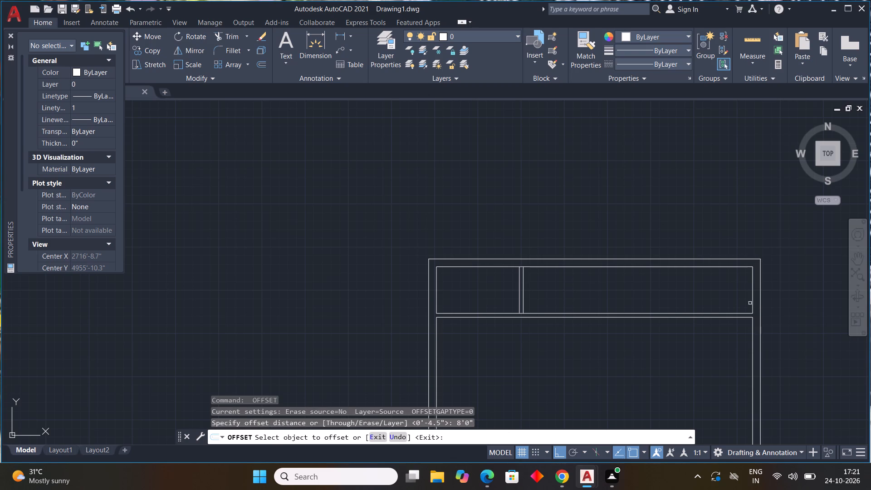
pyautogui.click(754, 302)
pyautogui.click(591, 294)
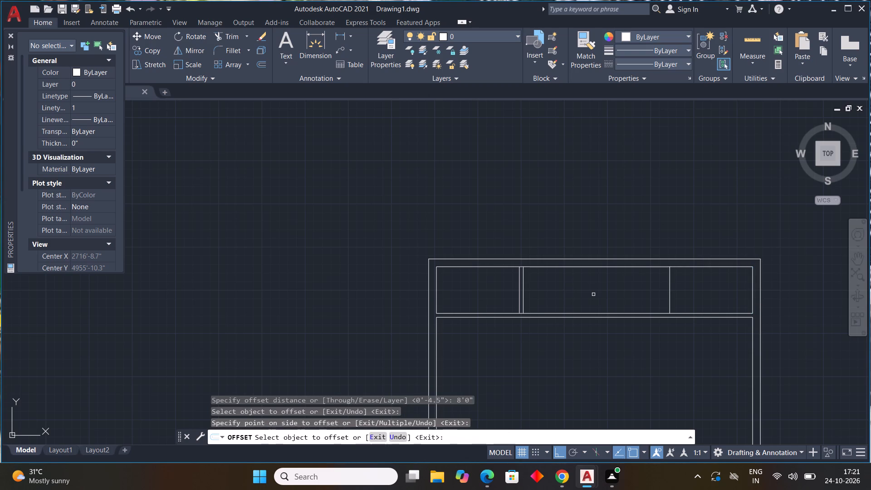
pyautogui.press('Escape')
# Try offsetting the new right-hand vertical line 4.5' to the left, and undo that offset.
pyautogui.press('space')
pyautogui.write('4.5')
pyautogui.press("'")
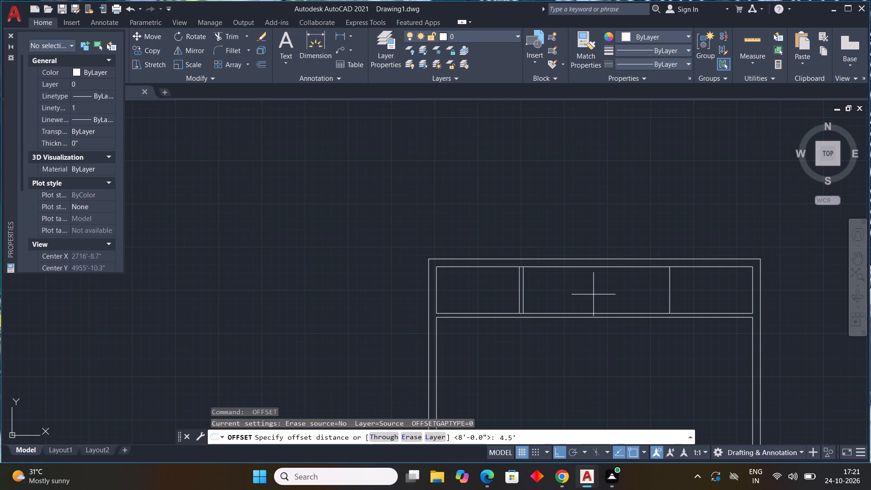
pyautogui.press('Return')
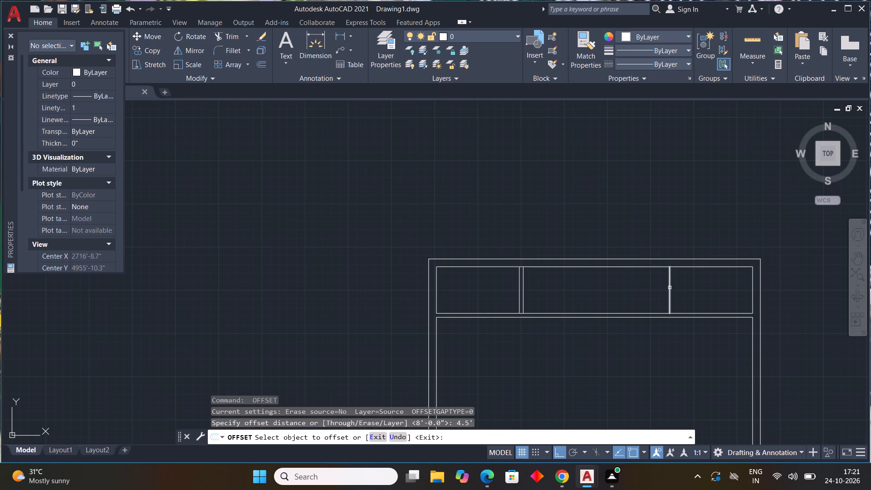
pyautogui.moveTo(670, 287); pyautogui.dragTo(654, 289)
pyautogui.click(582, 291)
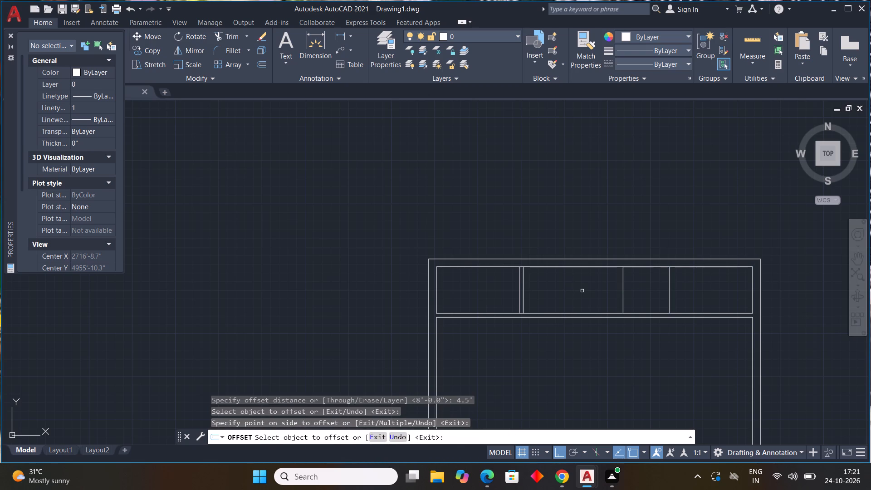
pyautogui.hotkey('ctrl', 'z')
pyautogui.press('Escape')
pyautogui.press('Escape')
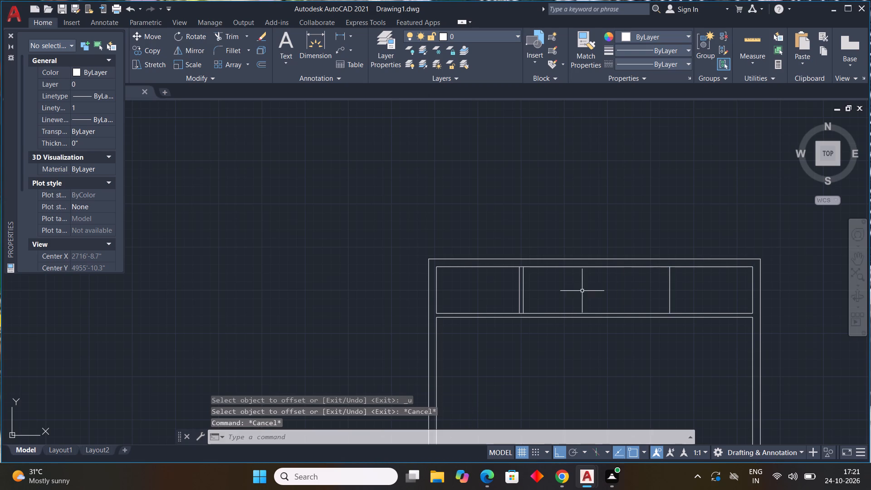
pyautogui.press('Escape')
# Offset the right-hand vertical line 4.5" to the left to give the right vertical partition its thickness.
pyautogui.write('OFF')
pyautogui.press('space')
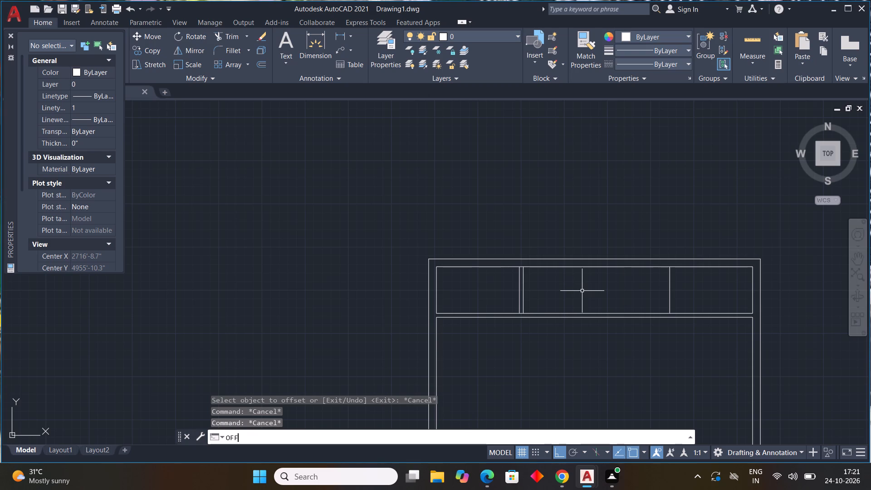
pyautogui.write('4.5')
pyautogui.hotkey('shift', '"')
pyautogui.press('Return')
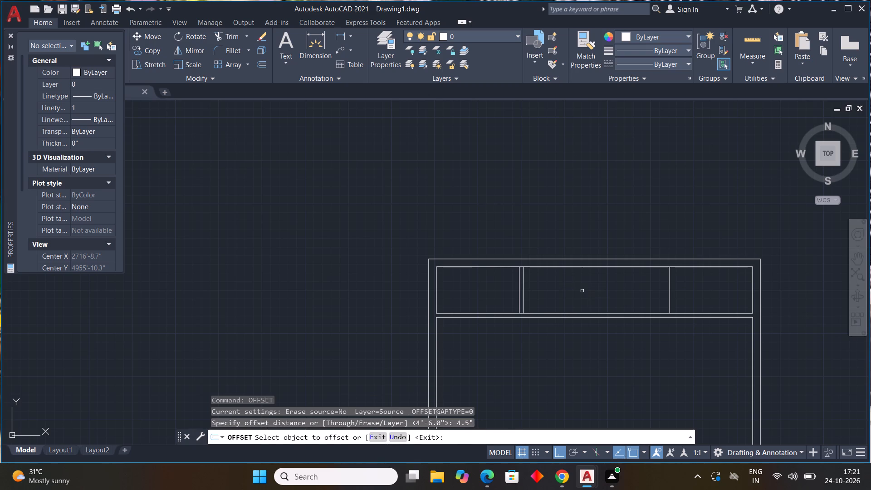
pyautogui.click(671, 300)
pyautogui.click(638, 302)
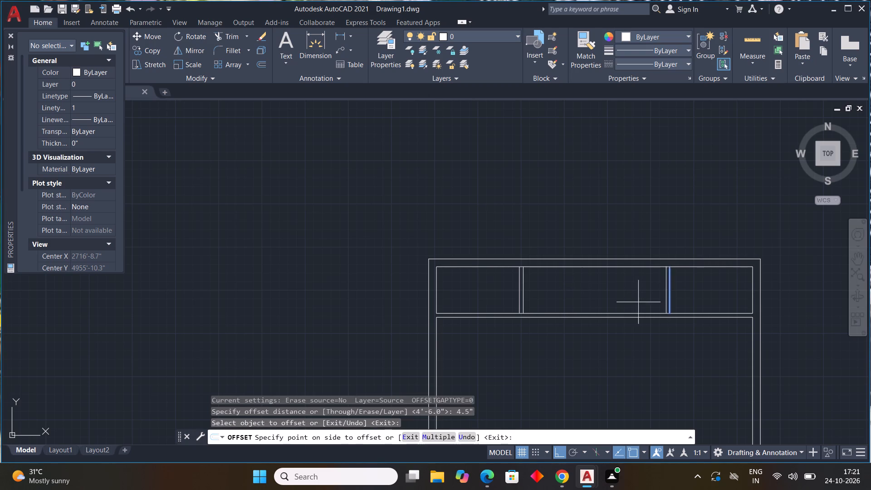
pyautogui.press('Escape')
pyautogui.press('Escape')
pyautogui.press('Escape')
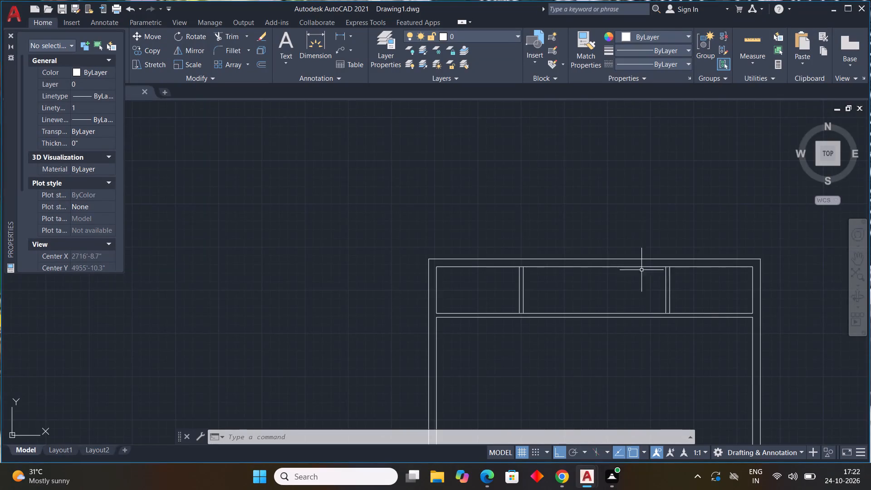
# Stretch the top end of the left partition's right-hand line up to the outer line of the top wall.
pyautogui.scroll(-3, 616, 268)
pyautogui.moveTo(620, 284); pyautogui.dragTo(602, 177, button='middle')
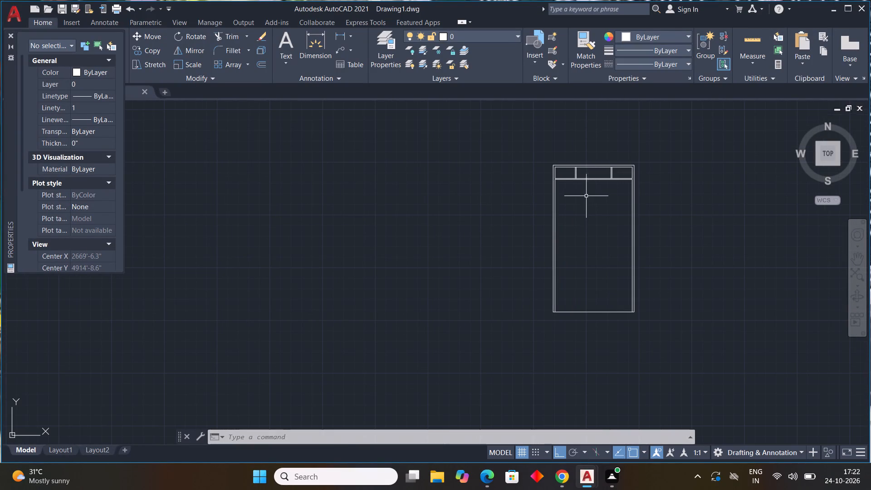
pyautogui.moveTo(562, 205); pyautogui.dragTo(612, 225, button='middle')
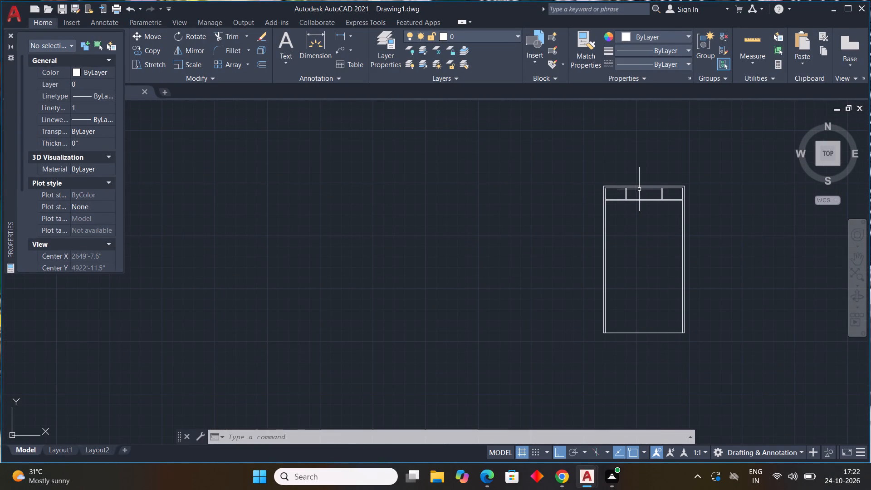
pyautogui.scroll(4, 649, 196)
pyautogui.moveTo(649, 196); pyautogui.dragTo(631, 231, button='middle')
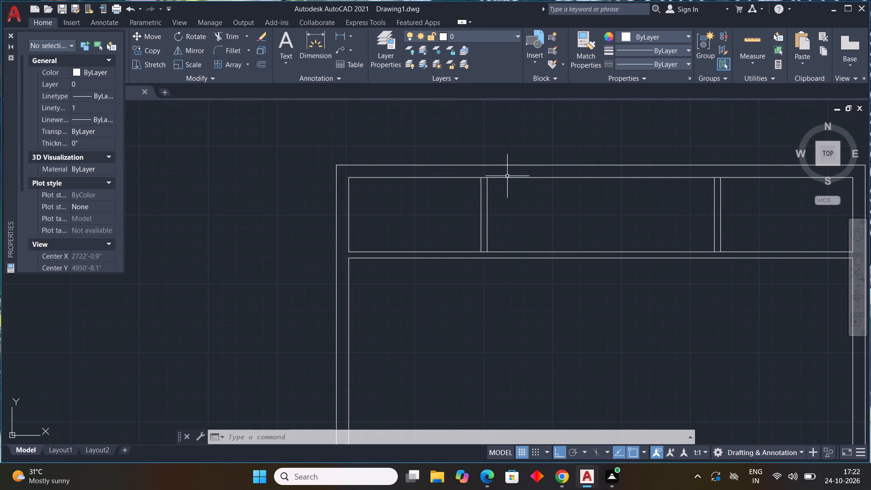
pyautogui.scroll(1, 507, 176)
pyautogui.moveTo(507, 176); pyautogui.dragTo(396, 212, button='middle')
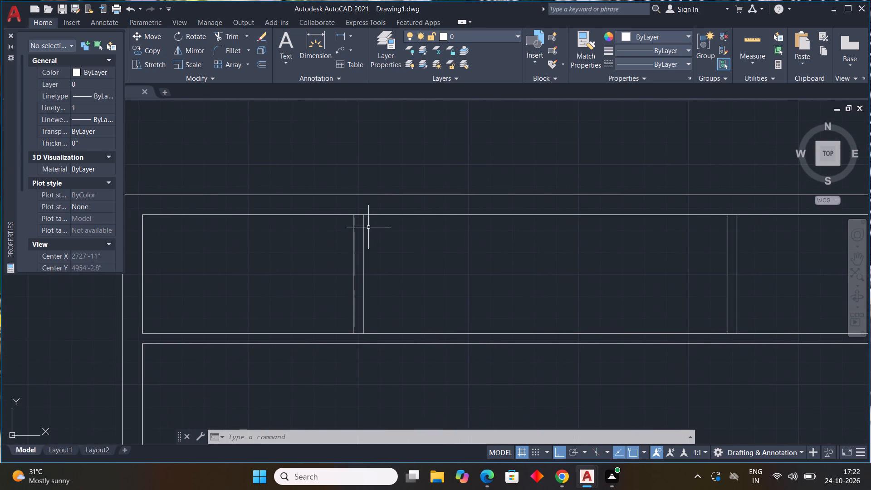
pyautogui.click(362, 227)
pyautogui.click(362, 224)
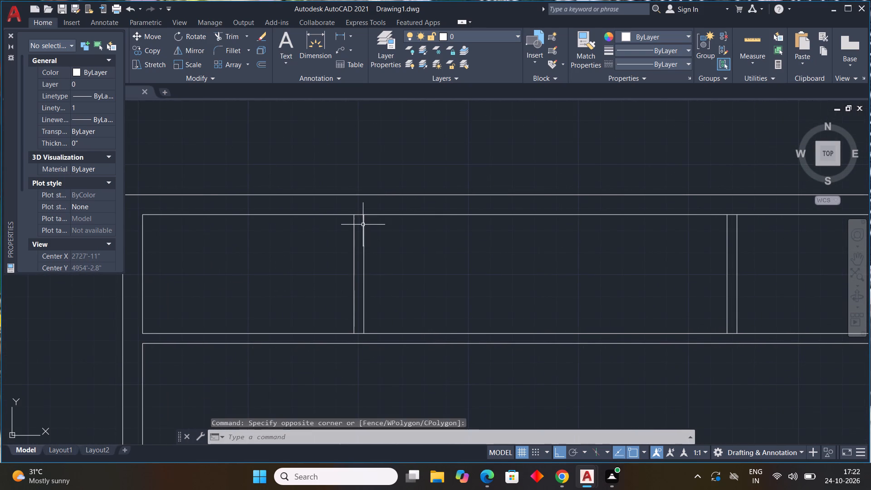
pyautogui.click(365, 225)
pyautogui.click(366, 216)
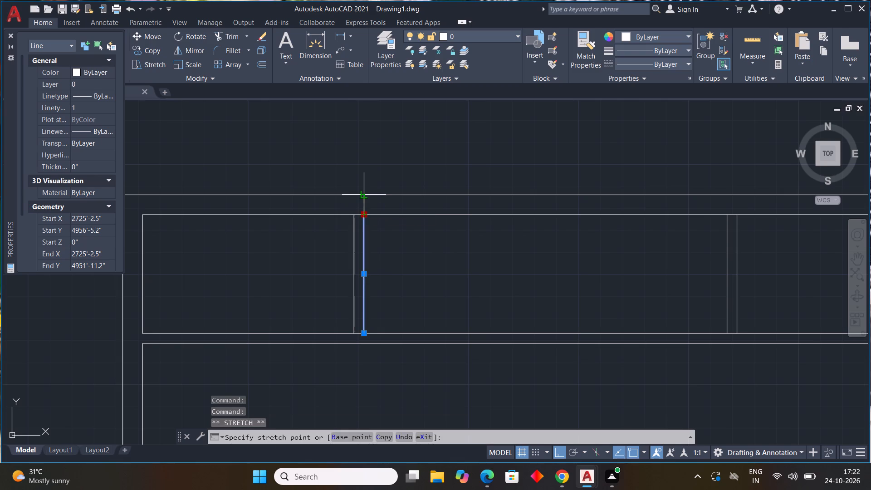
pyautogui.click(365, 194)
pyautogui.press('Escape')
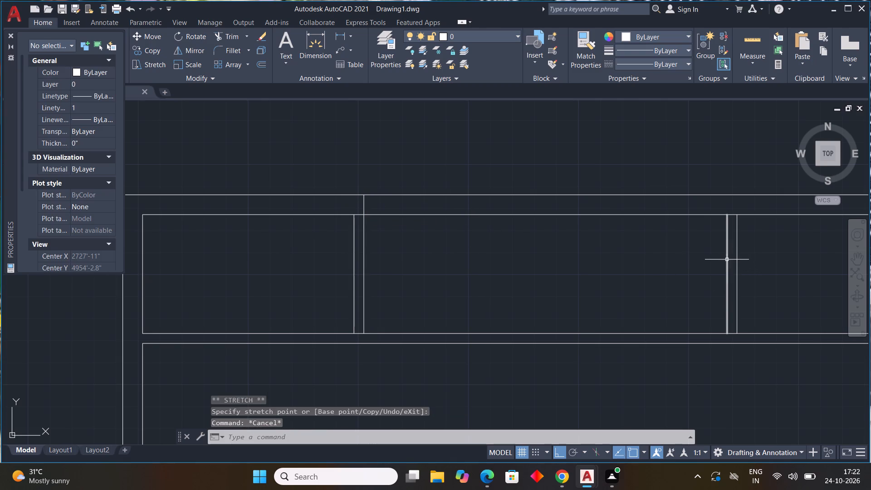
# Stretch the top end of the right partition's left-hand line up to the outer line of the top wall.
pyautogui.click(727, 260)
pyautogui.click(726, 216)
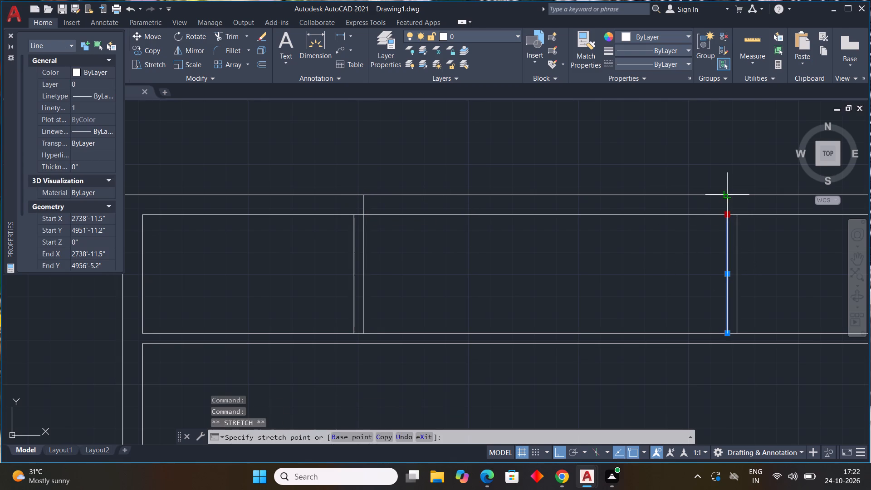
pyautogui.click(725, 192)
pyautogui.press('Escape')
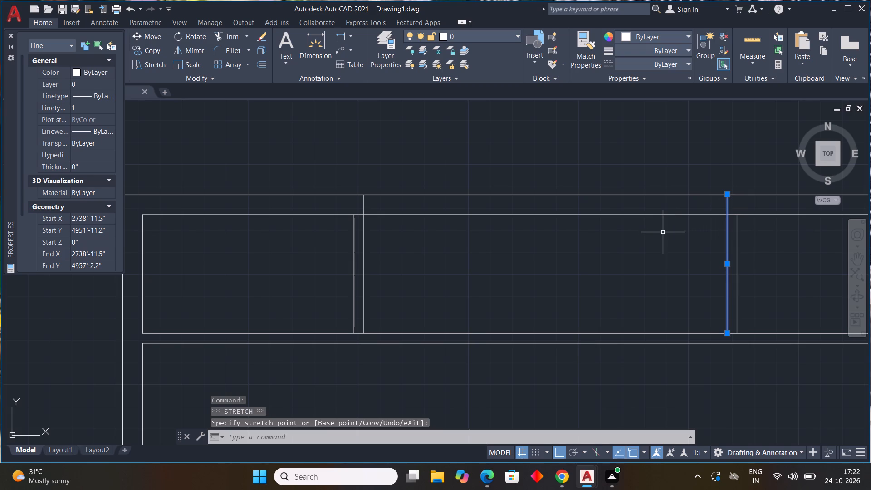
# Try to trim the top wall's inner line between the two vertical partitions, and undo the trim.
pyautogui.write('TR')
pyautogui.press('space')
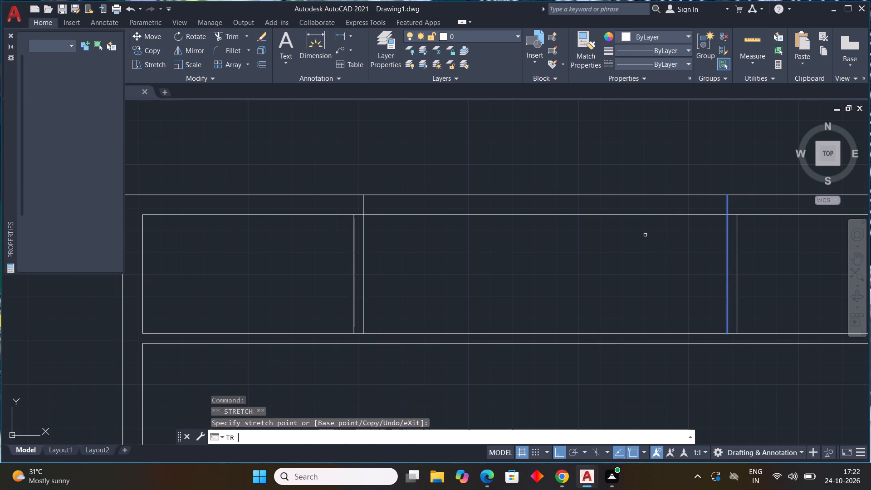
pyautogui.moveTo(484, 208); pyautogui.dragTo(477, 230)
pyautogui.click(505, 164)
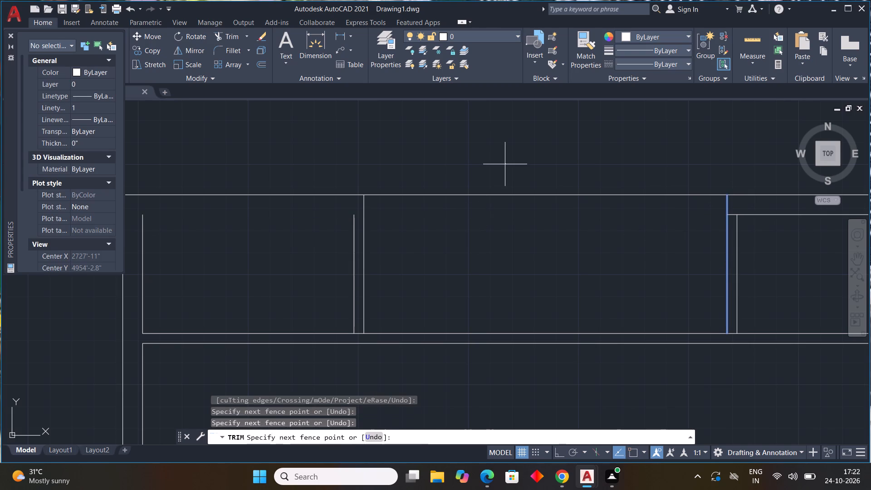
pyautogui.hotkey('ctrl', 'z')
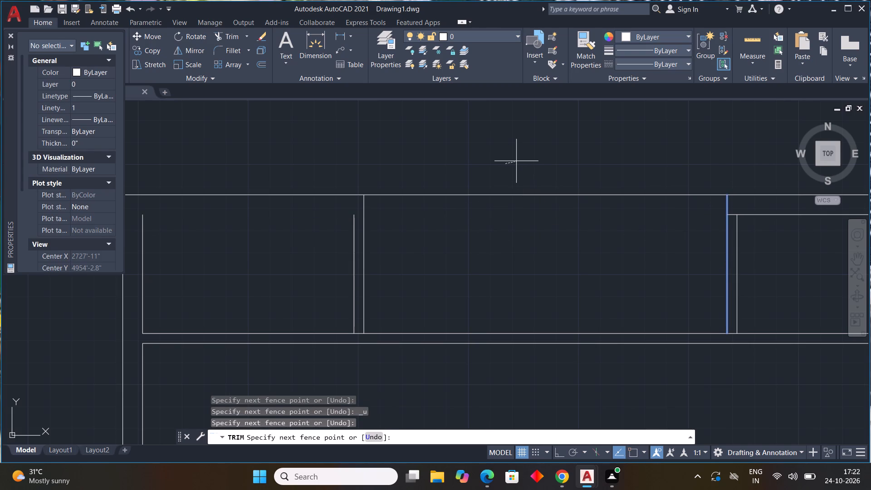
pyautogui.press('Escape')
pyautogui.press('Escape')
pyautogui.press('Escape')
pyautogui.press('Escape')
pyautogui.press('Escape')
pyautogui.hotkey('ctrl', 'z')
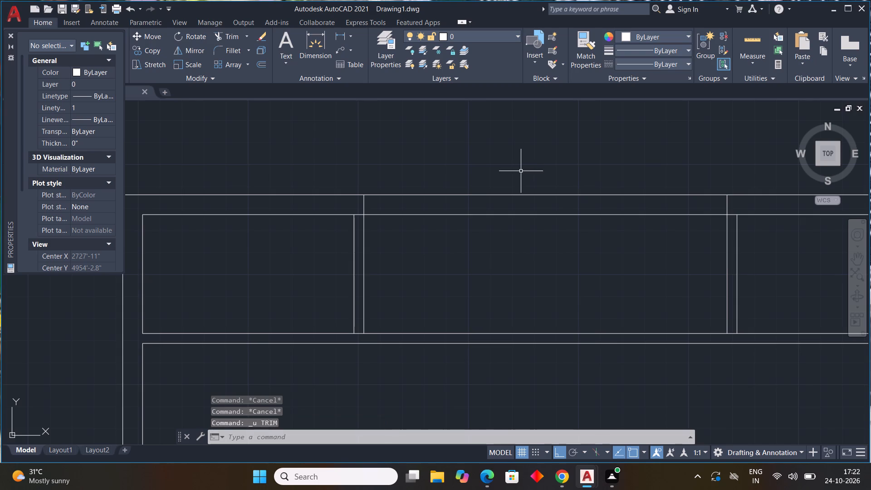
# Trim away both the inner and outer lines of the top wall between the two vertical partitions.
pyautogui.scroll(-3, 523, 175)
pyautogui.moveTo(539, 219); pyautogui.dragTo(496, 285, button='middle')
pyautogui.scroll(3, 494, 257)
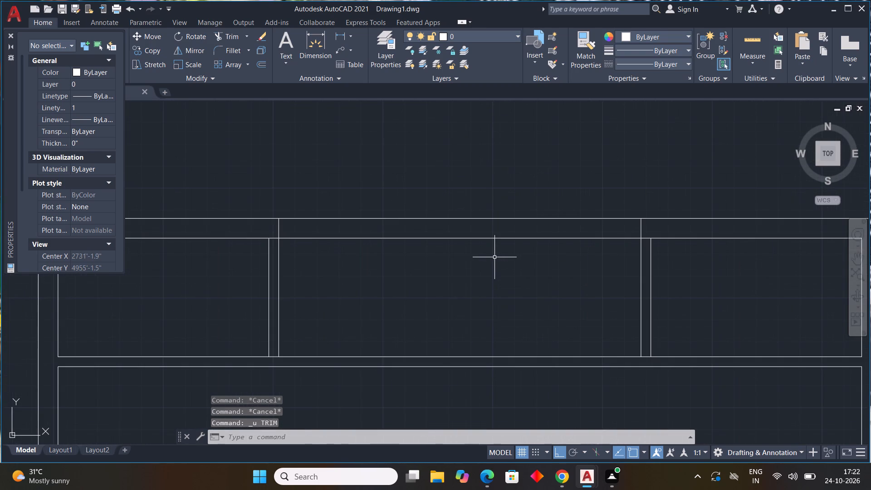
pyautogui.write('TR')
pyautogui.press('space')
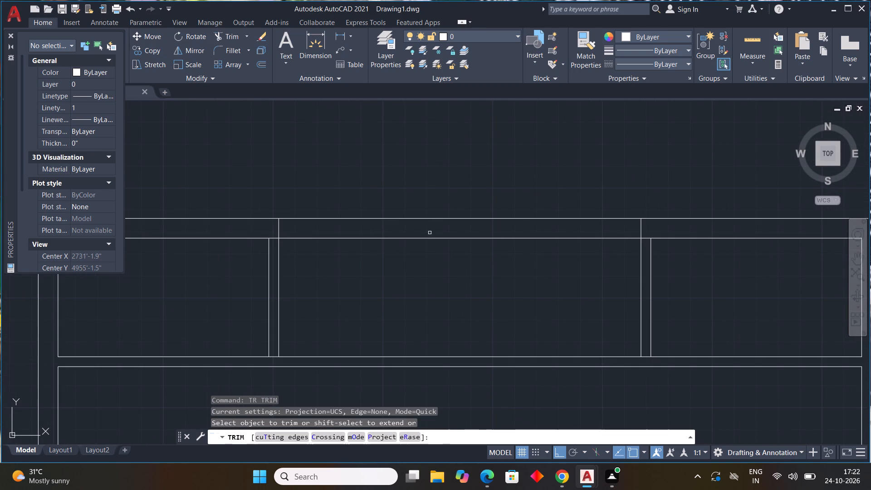
pyautogui.click(433, 240)
pyautogui.click(435, 217)
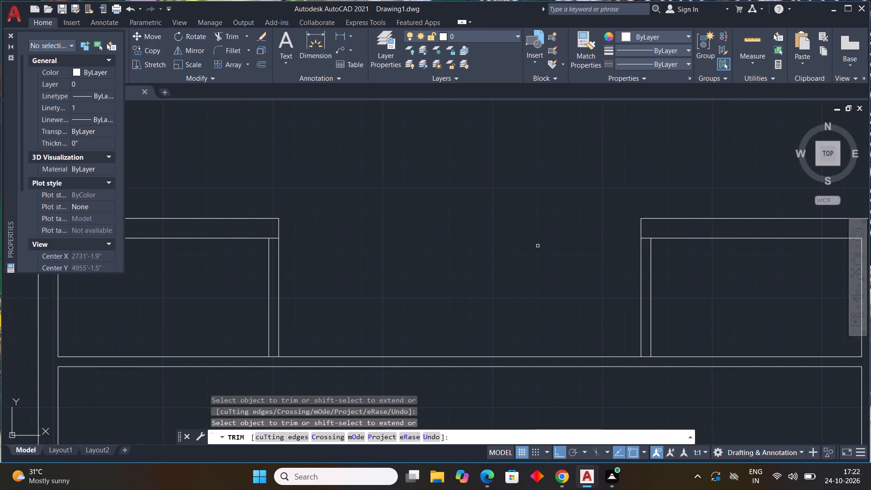
pyautogui.press('Escape')
pyautogui.press('Escape')
pyautogui.press('Escape')
pyautogui.press('Escape')
pyautogui.press('Escape')
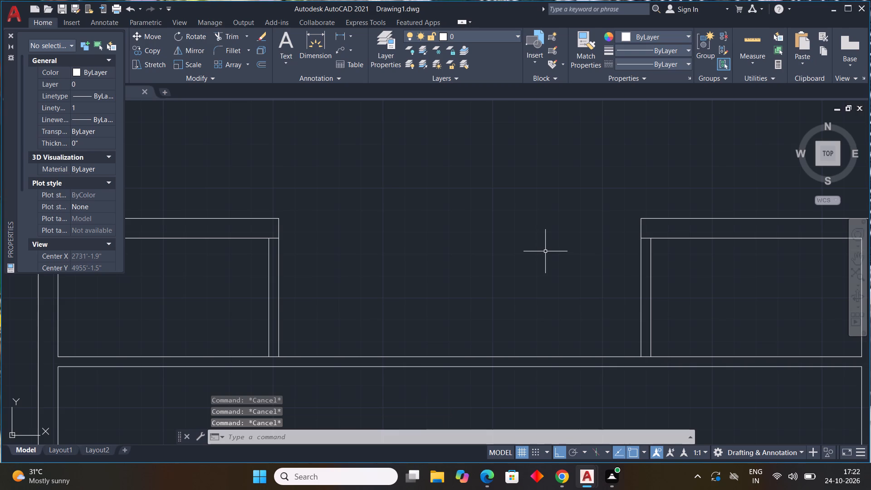
# Draw a horizontal line joining the top ends of the two vertical partitions along the top wall's outer edge.
pyautogui.press('l')
pyautogui.press('space')
pyautogui.moveTo(279, 218); pyautogui.dragTo(289, 218)
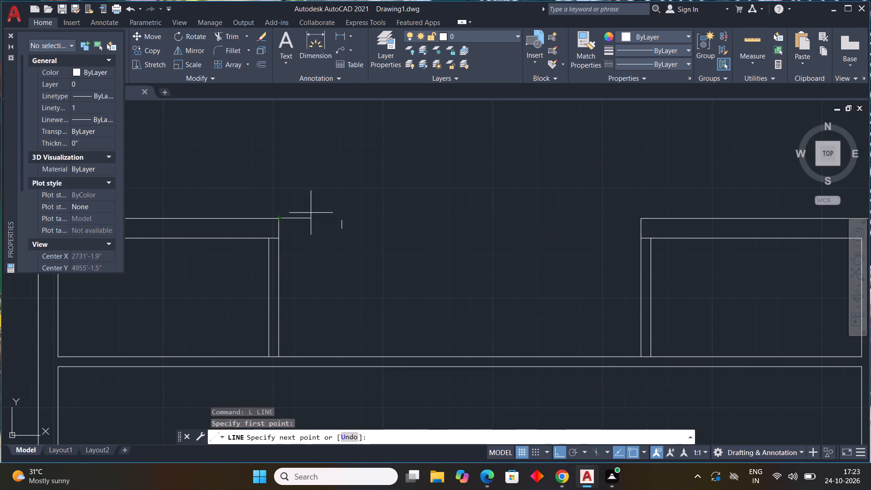
pyautogui.click(639, 217)
pyautogui.press('Escape')
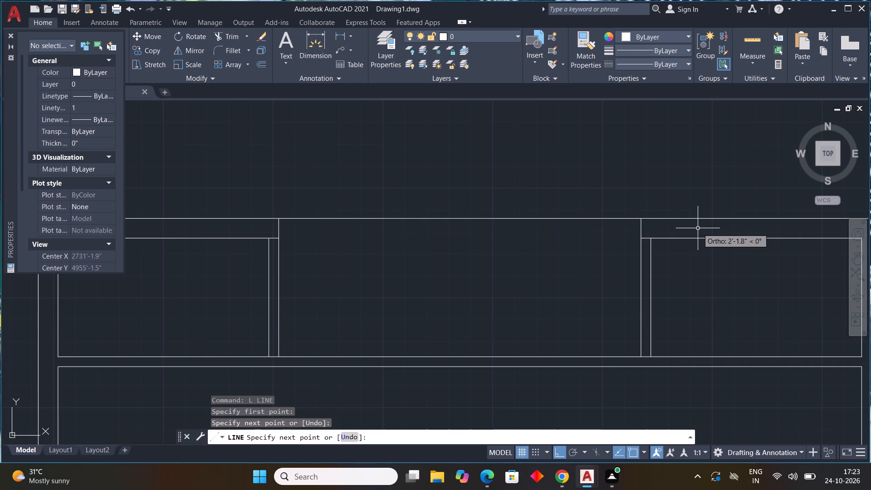
pyautogui.press('Escape')
pyautogui.press('Escape')
# Offset the new top line between the partitions 4.5" downward to form a thinner wall over the middle room.
pyautogui.write('OFF 4.5"')
pyautogui.press('Return')
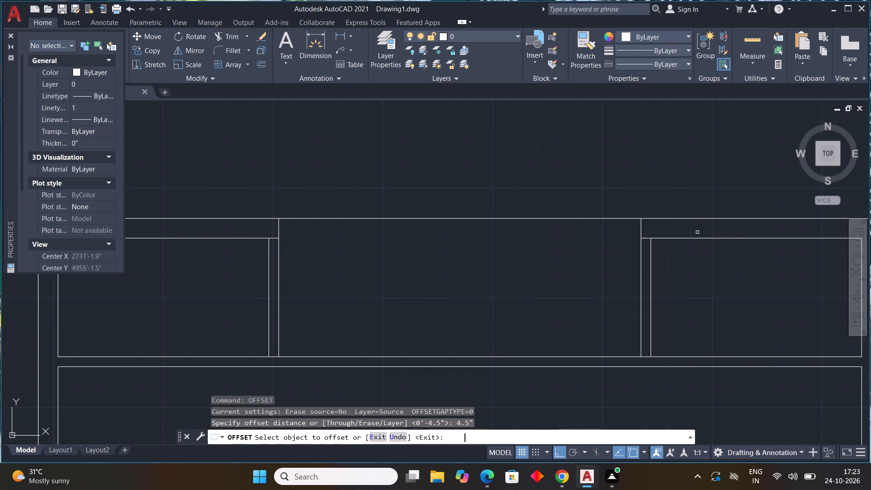
pyautogui.click(537, 220)
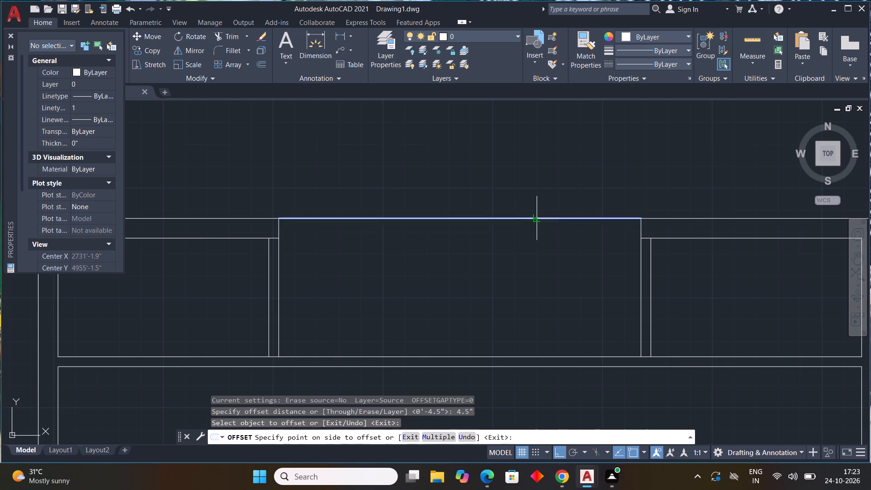
pyautogui.click(543, 240)
pyautogui.press('Escape')
pyautogui.press('Escape')
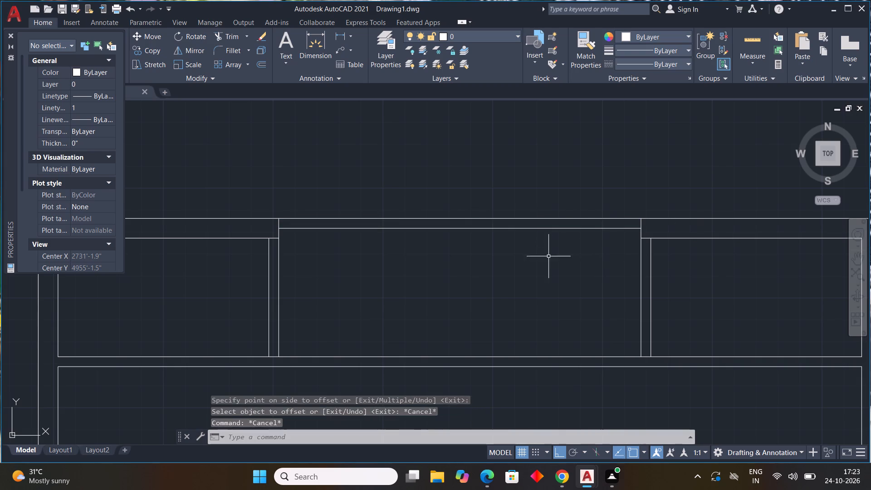
pyautogui.press('Escape')
# Trim the leftover inner-wall pieces and vertical stubs at the tops of both vertical partitions so the wall junctions are open.
pyautogui.moveTo(366, 267); pyautogui.dragTo(418, 296, button='middle')
pyautogui.scroll(-1, 374, 298)
pyautogui.middleClick(418, 296)
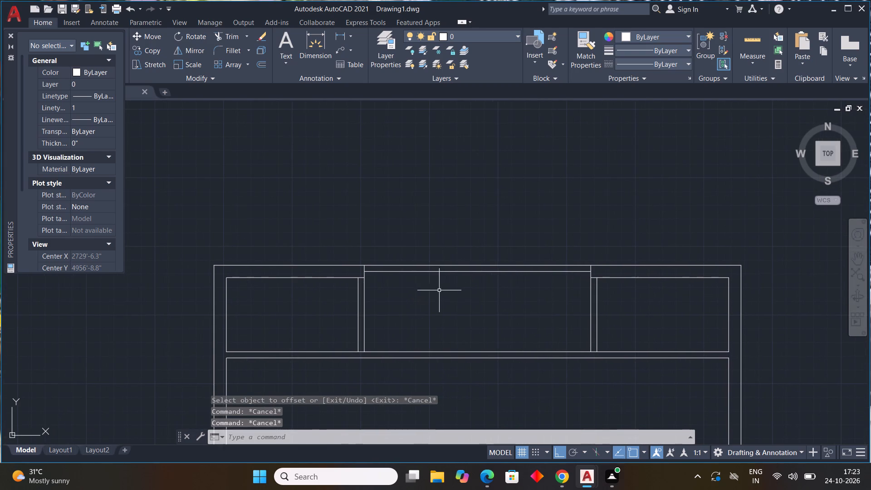
pyautogui.write('TR')
pyautogui.press('space')
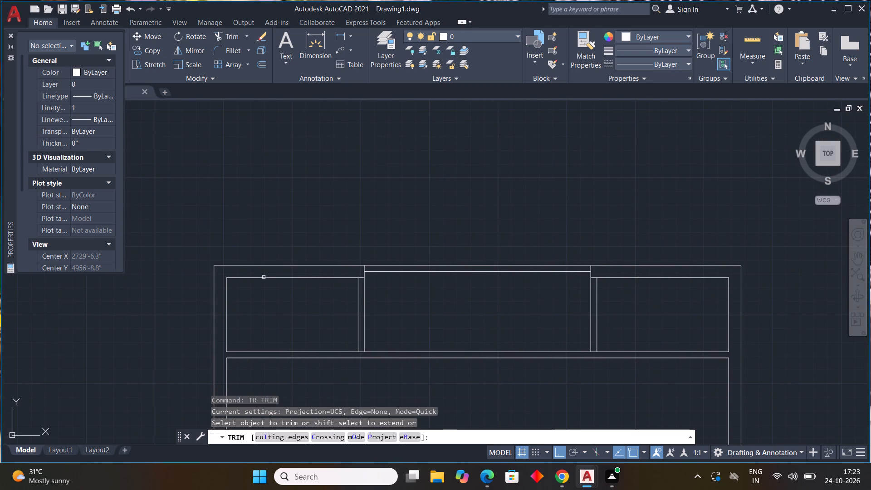
pyautogui.scroll(1, 343, 282)
pyautogui.click(372, 275)
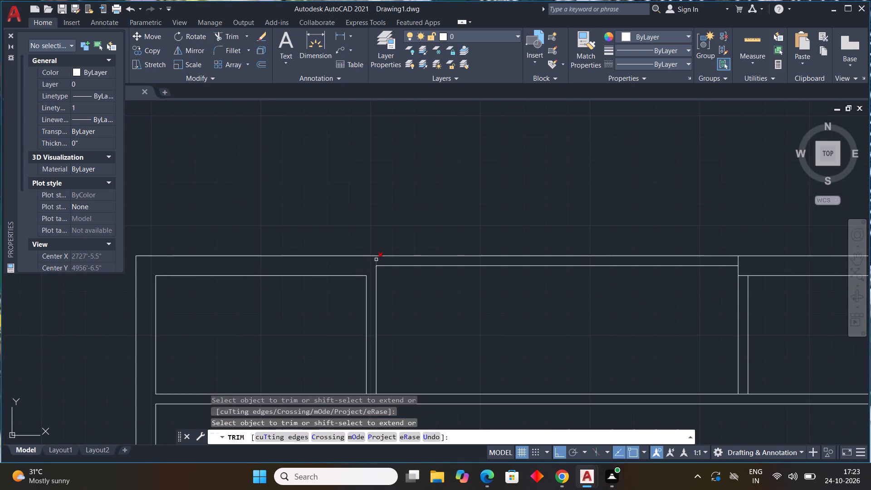
pyautogui.click(377, 260)
pyautogui.moveTo(601, 310); pyautogui.dragTo(421, 317, button='middle')
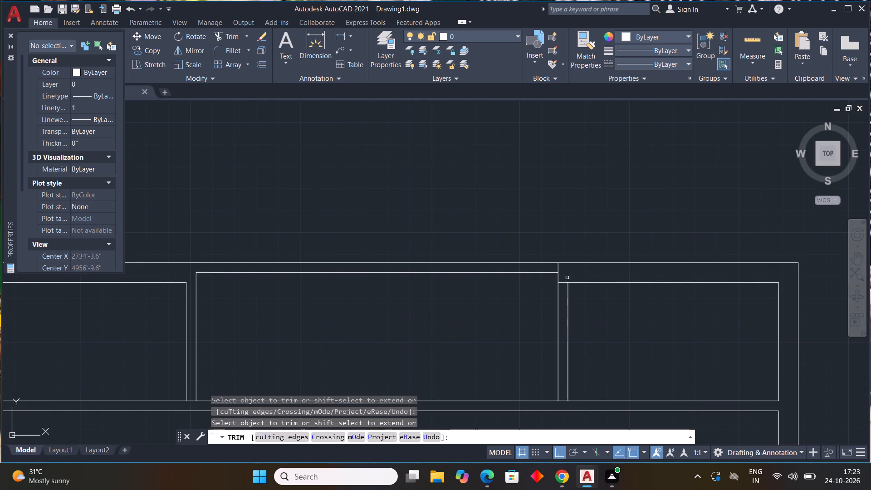
pyautogui.click(563, 285)
pyautogui.click(561, 279)
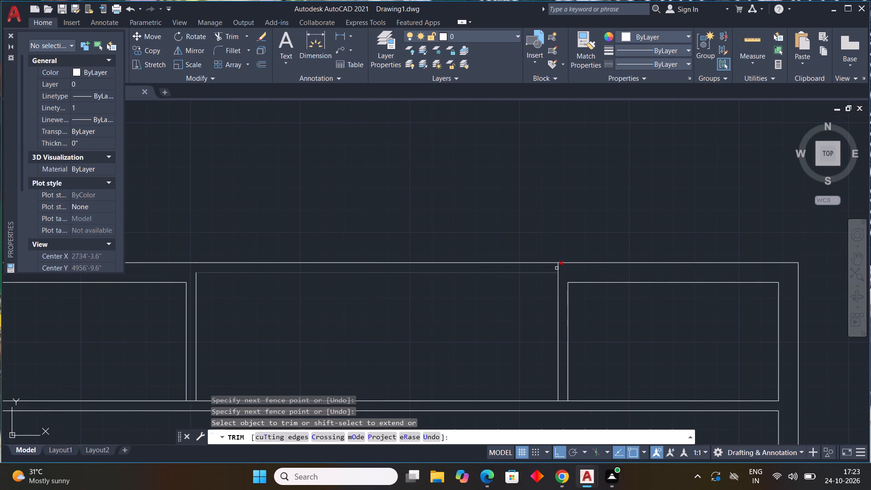
pyautogui.click(557, 268)
pyautogui.scroll(-4, 646, 299)
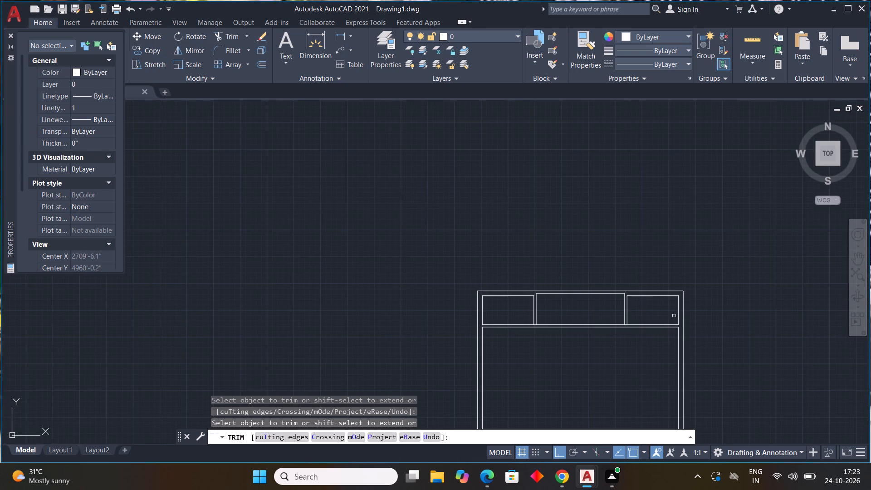
pyautogui.press('Escape')
pyautogui.press('Escape')
pyautogui.press('Escape')
# Stretch the bottom end of the left partition's right-hand line down to the lower line of the horizontal partition.
pyautogui.moveTo(644, 314); pyautogui.dragTo(647, 259, button='middle')
pyautogui.scroll(3, 572, 279)
pyautogui.moveTo(571, 279); pyautogui.dragTo(543, 298, button='middle')
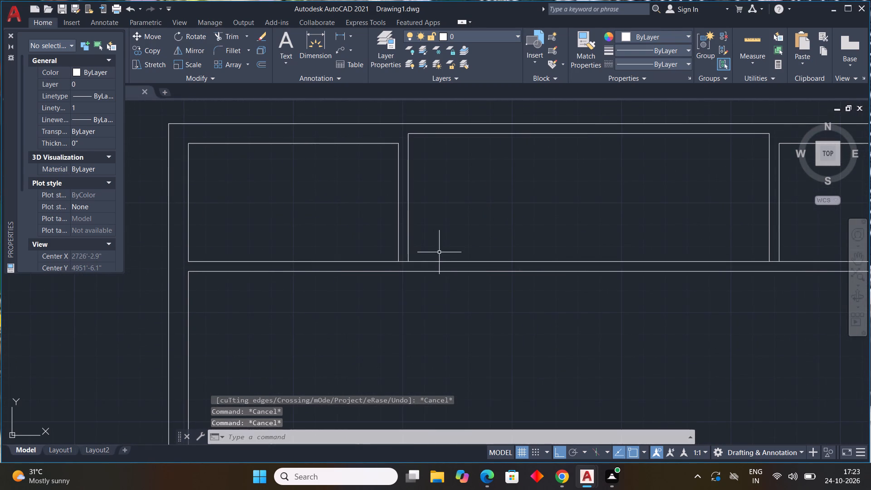
pyautogui.scroll(1, 440, 252)
pyautogui.click(390, 255)
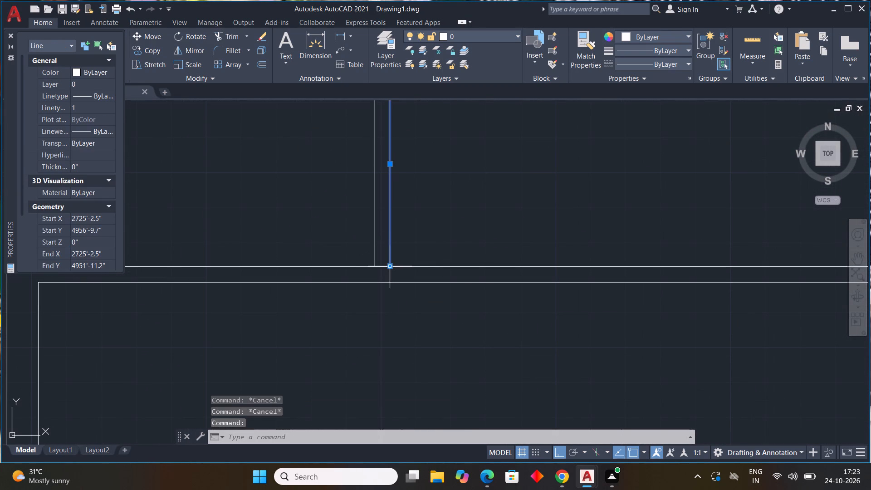
pyautogui.moveTo(388, 267); pyautogui.dragTo(389, 272)
pyautogui.click(391, 281)
pyautogui.press('Escape')
# Stretch the bottom end of the right partition's left-hand line down to the lower line of the horizontal partition.
pyautogui.scroll(-1, 406, 270)
pyautogui.moveTo(406, 270); pyautogui.dragTo(404, 270, button='middle')
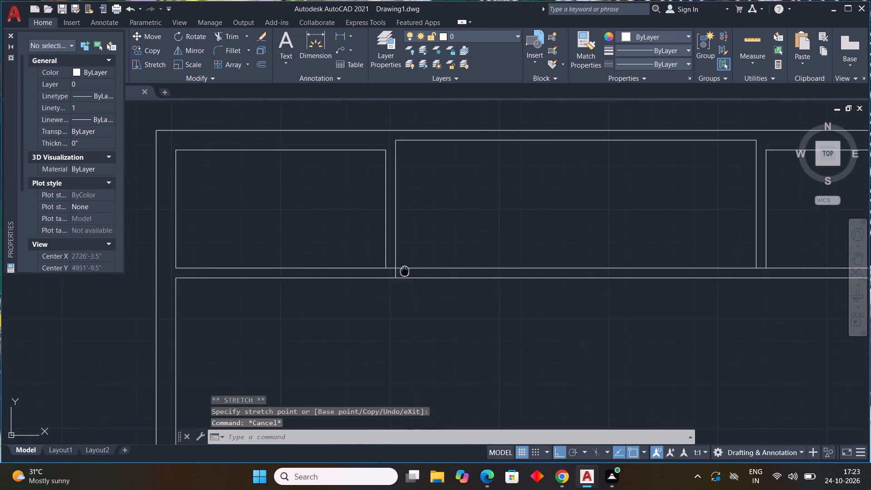
pyautogui.scroll(-1, 404, 270)
pyautogui.moveTo(404, 270); pyautogui.dragTo(379, 280, button='middle')
pyautogui.scroll(1, 605, 270)
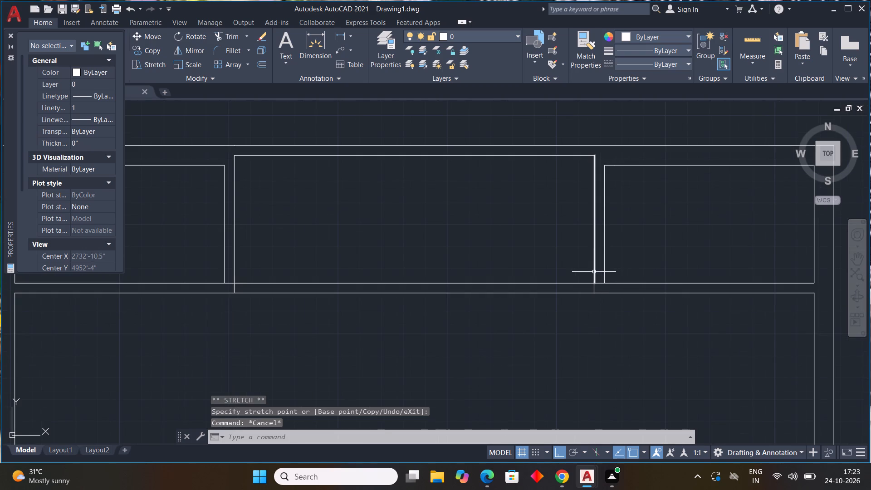
pyautogui.click(594, 272)
pyautogui.click(597, 286)
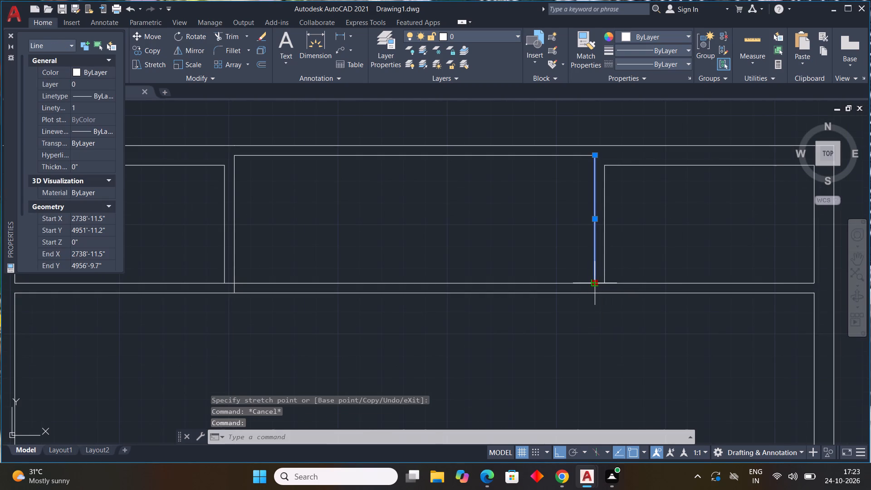
pyautogui.click(597, 291)
pyautogui.press('Escape')
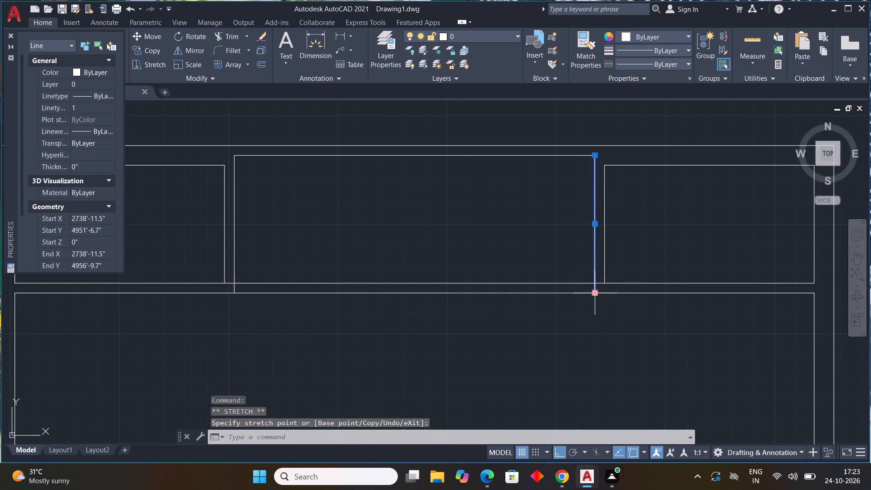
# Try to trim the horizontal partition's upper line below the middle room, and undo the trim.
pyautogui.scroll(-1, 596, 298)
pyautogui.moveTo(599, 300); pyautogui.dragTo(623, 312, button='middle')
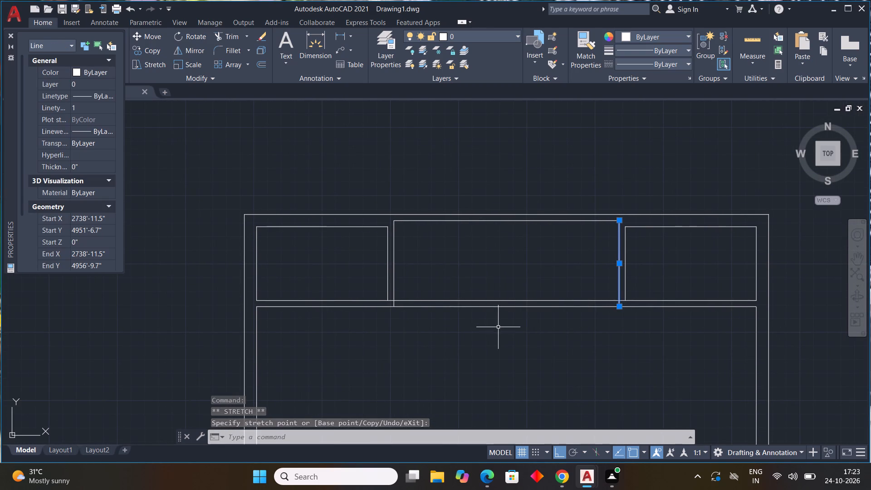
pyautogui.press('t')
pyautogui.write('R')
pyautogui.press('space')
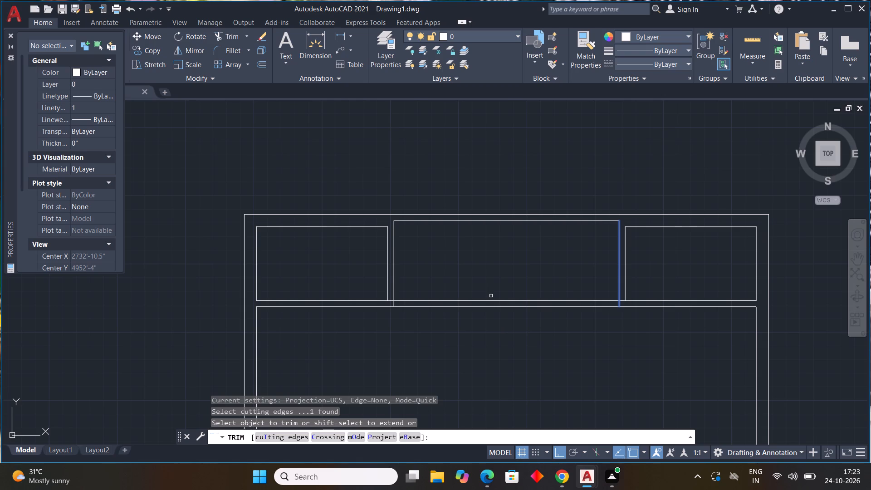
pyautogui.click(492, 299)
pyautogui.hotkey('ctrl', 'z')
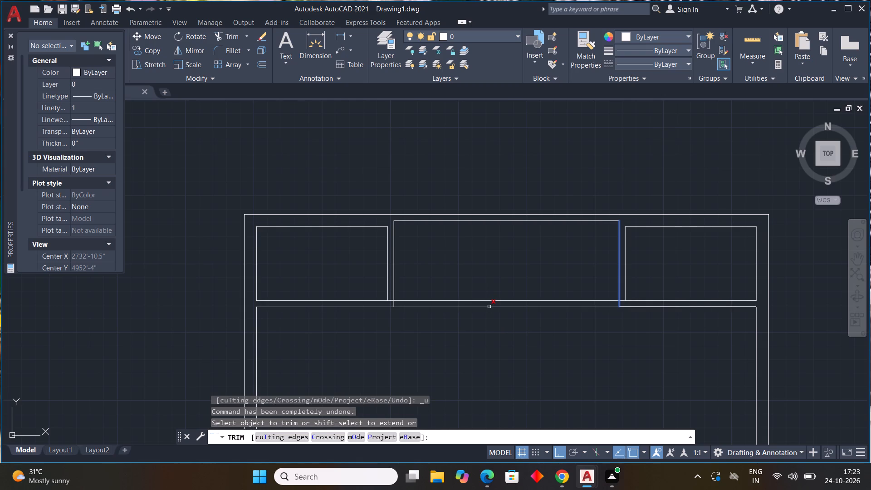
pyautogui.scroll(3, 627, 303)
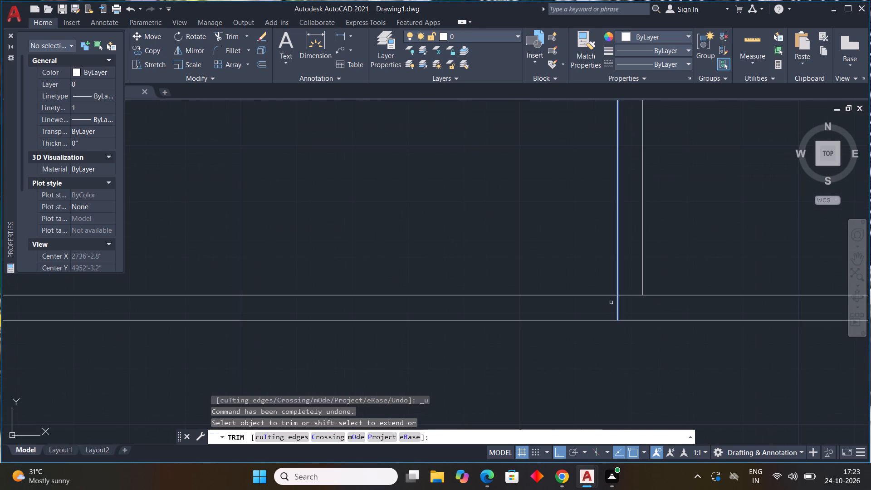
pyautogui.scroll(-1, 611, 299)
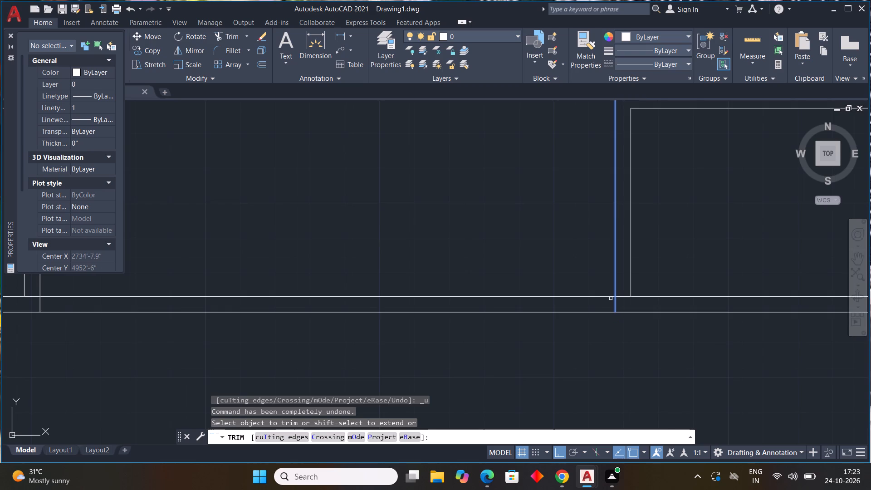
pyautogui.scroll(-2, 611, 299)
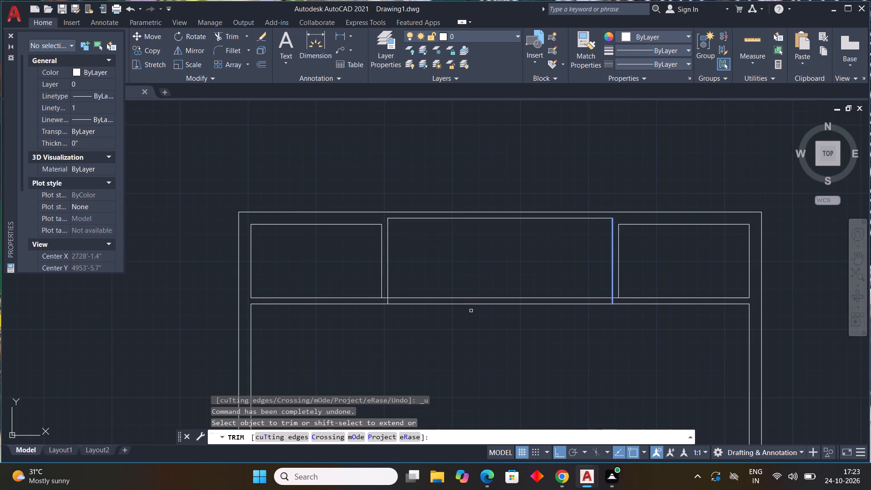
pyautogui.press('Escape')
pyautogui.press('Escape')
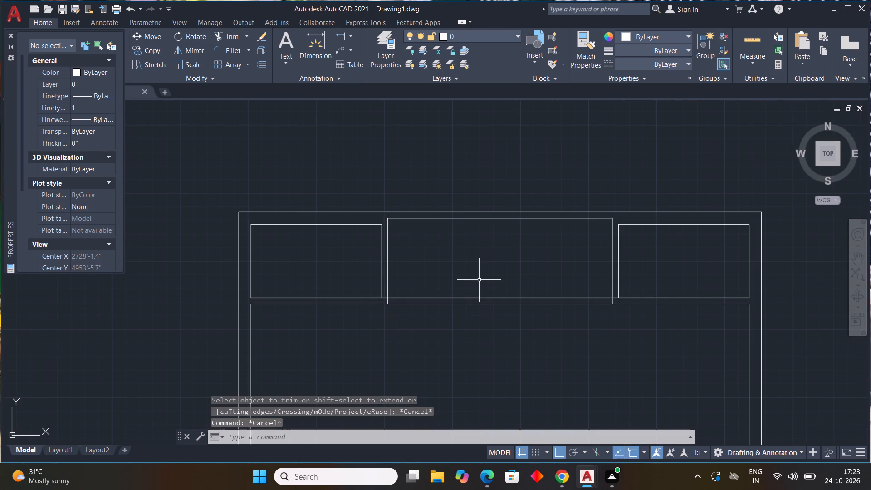
# Trim away both lines of the horizontal partition between the two vertical partitions.
pyautogui.scroll(1, 435, 296)
pyautogui.moveTo(435, 296); pyautogui.dragTo(484, 300, button='middle')
pyautogui.scroll(4, 414, 296)
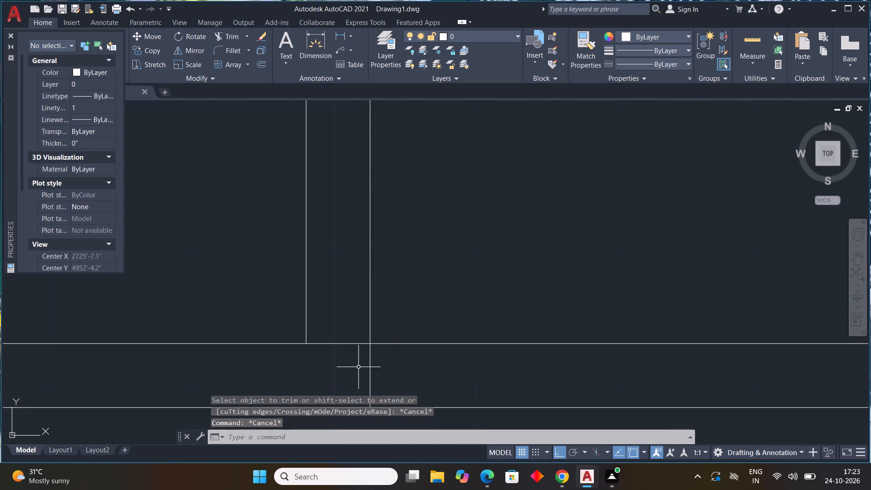
pyautogui.scroll(-2, 381, 347)
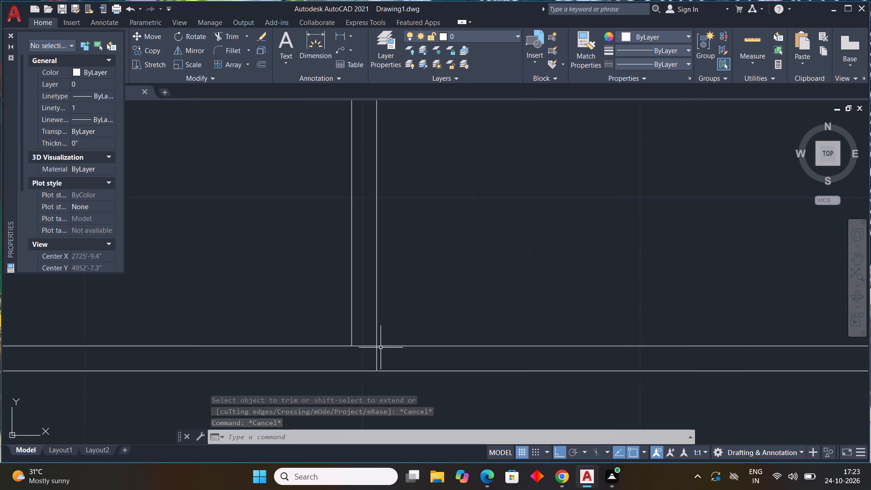
pyautogui.scroll(-4, 381, 348)
pyautogui.scroll(2, 405, 356)
pyautogui.write('TR')
pyautogui.press('space')
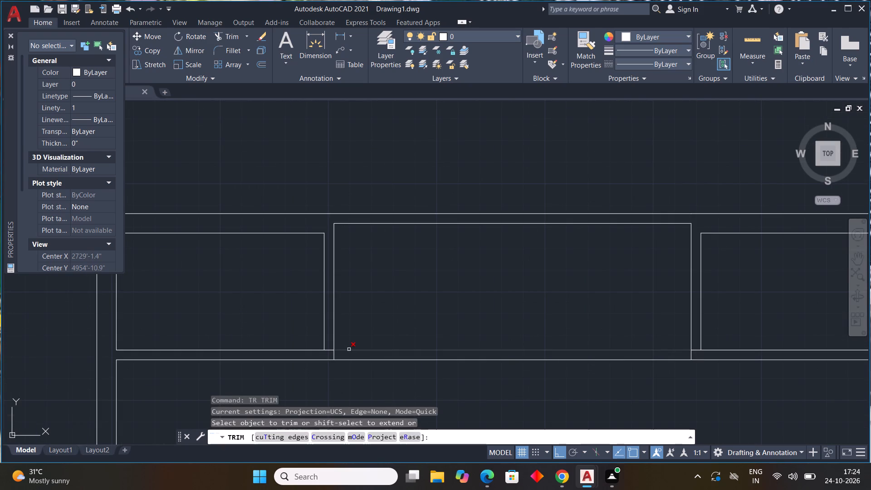
pyautogui.click(349, 349)
pyautogui.click(433, 358)
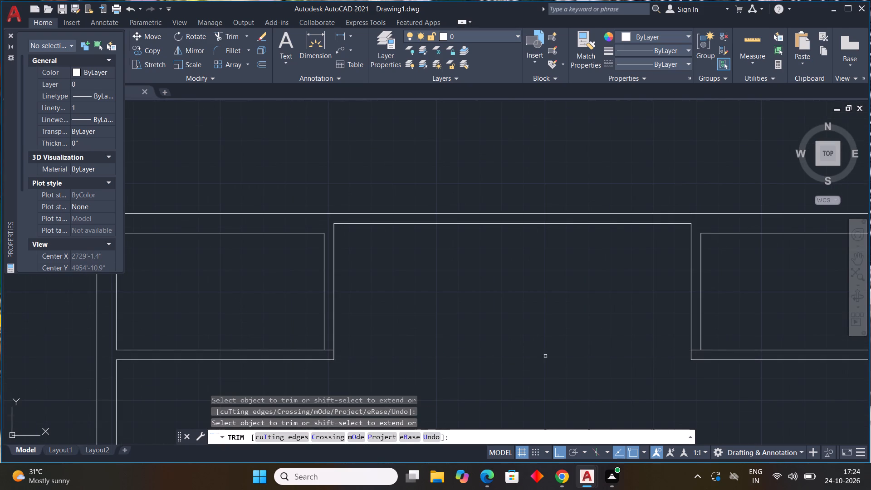
pyautogui.press('Escape')
pyautogui.press('Escape')
pyautogui.press('Escape')
pyautogui.press('Escape')
pyautogui.press('Escape')
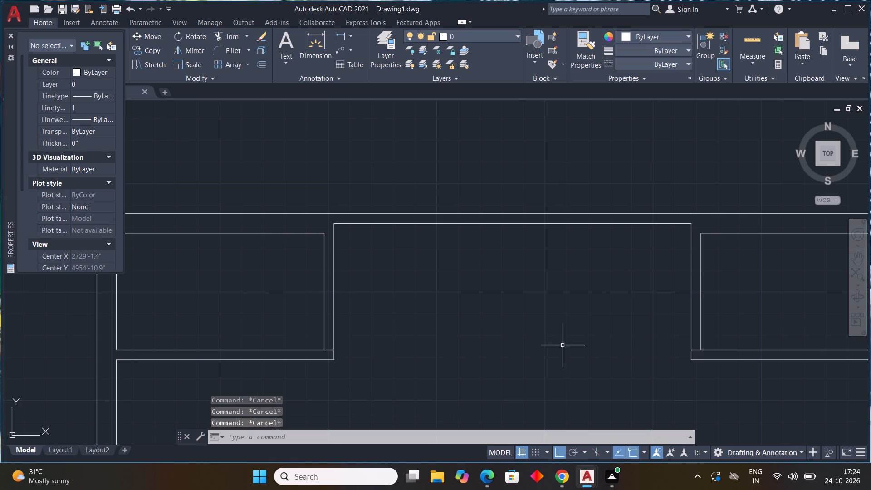
# Draw a horizontal line joining the bottom ends of the middle room's two side lines.
pyautogui.write('L')
pyautogui.press('space')
pyautogui.click(334, 361)
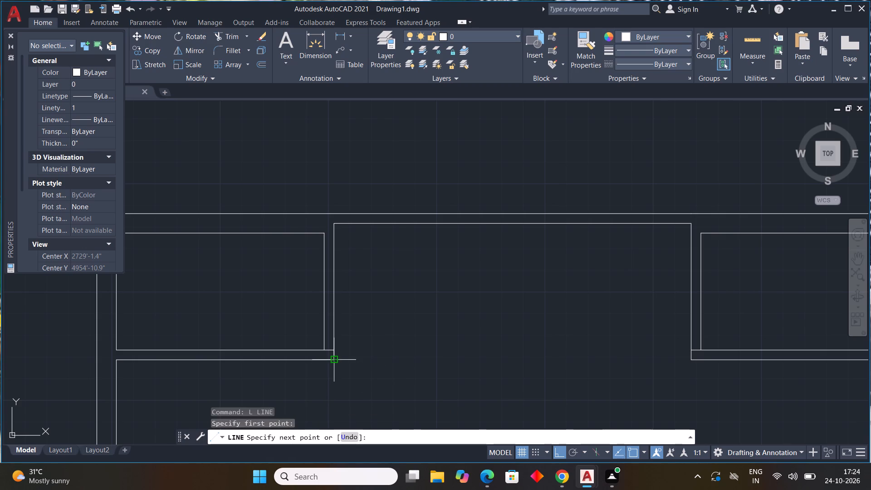
pyautogui.click(691, 362)
pyautogui.press('Escape')
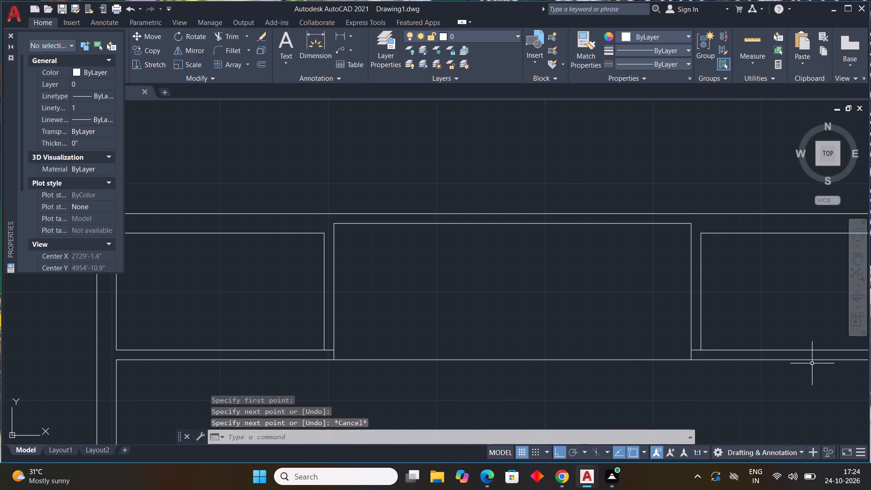
# Offset the bottom line of the middle room 9" upward into the room.
pyautogui.write('OFF')
pyautogui.press('space')
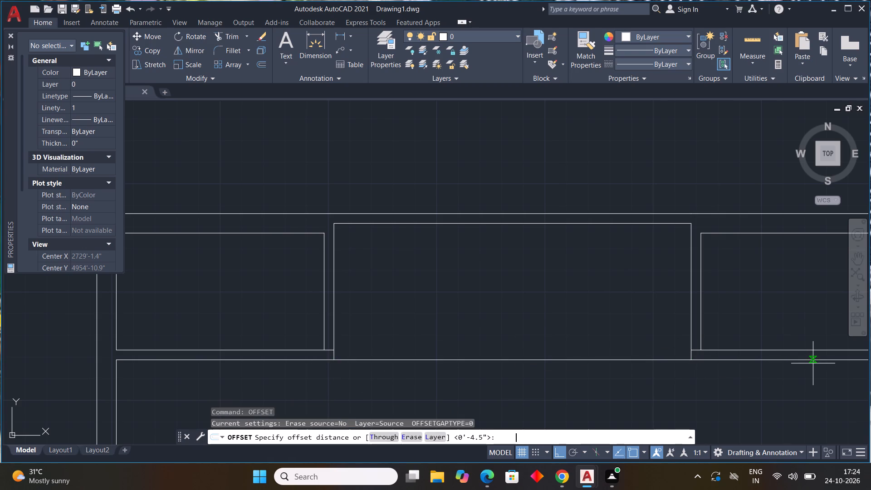
pyautogui.press('9')
pyautogui.hotkey('shift', '"')
pyautogui.press('Return')
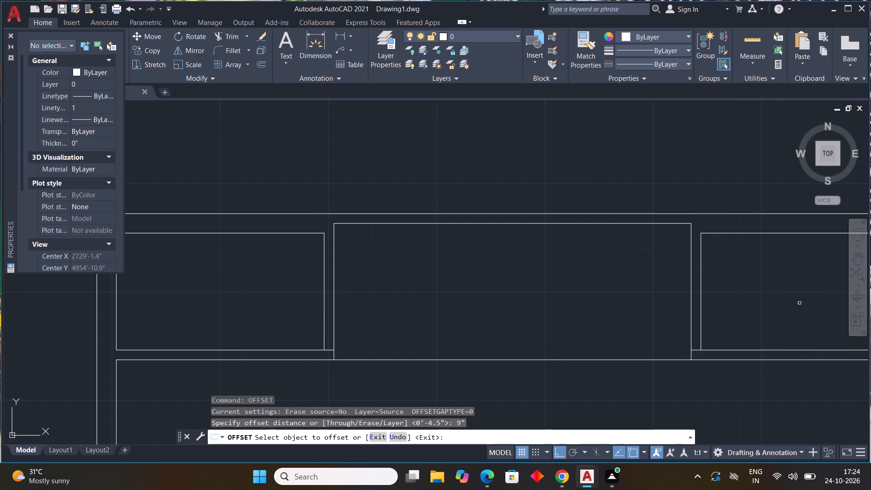
pyautogui.click(512, 360)
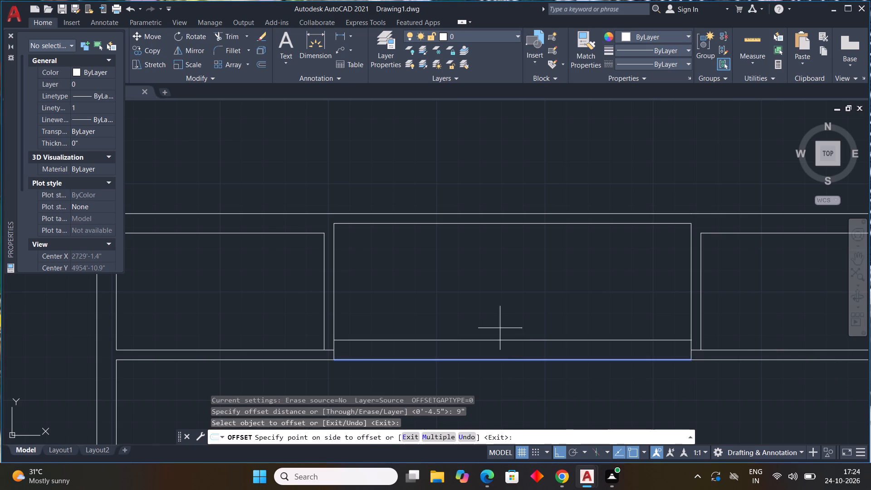
pyautogui.click(500, 328)
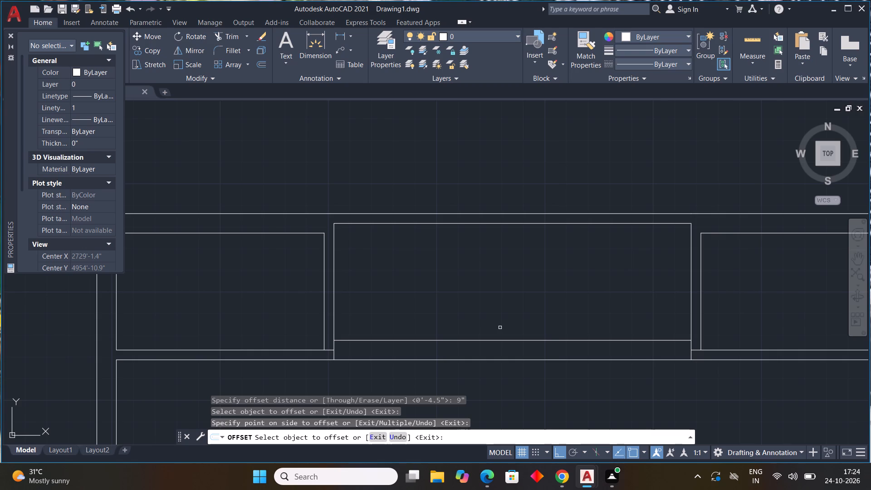
pyautogui.press('Escape')
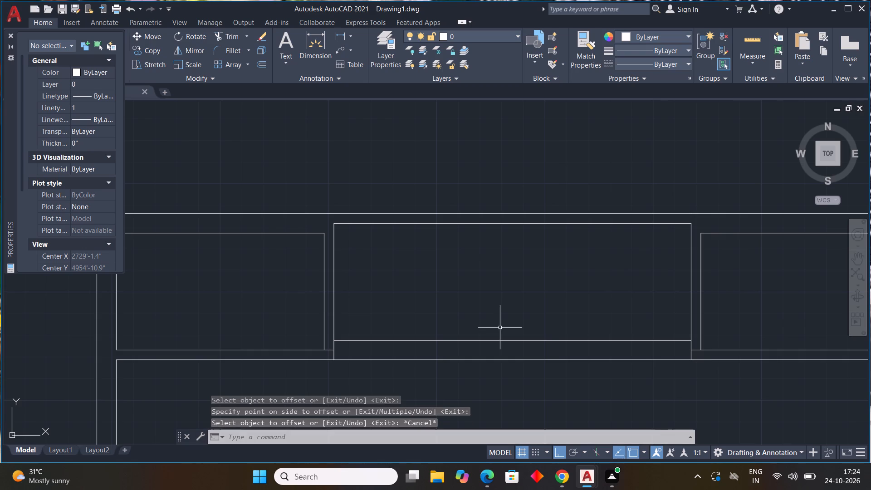
pyautogui.press('Escape')
pyautogui.press('Escape')
# Trim the short horizontal and vertical stubs between the middle room's two bottom corners and the neighbouring side rooms.
pyautogui.scroll(-1, 591, 281)
pyautogui.moveTo(591, 281); pyautogui.dragTo(587, 288, button='middle')
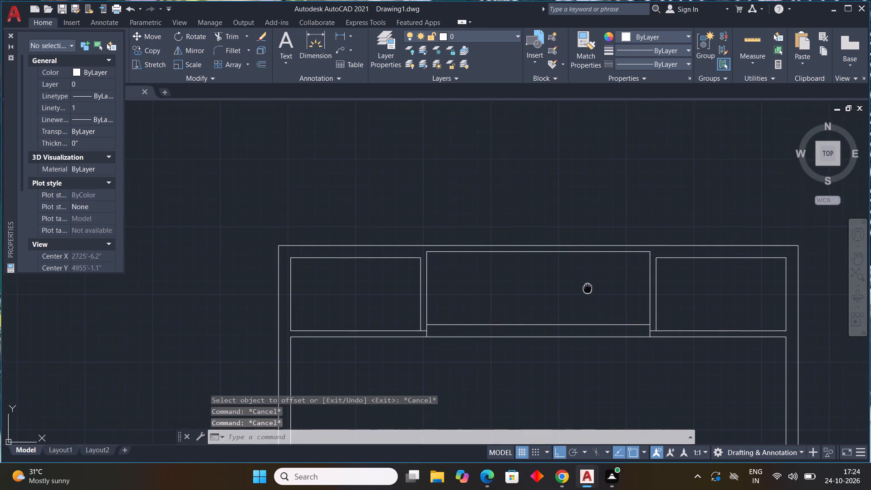
pyautogui.moveTo(587, 288); pyautogui.dragTo(584, 282, button='middle')
pyautogui.write('TR')
pyautogui.press('space')
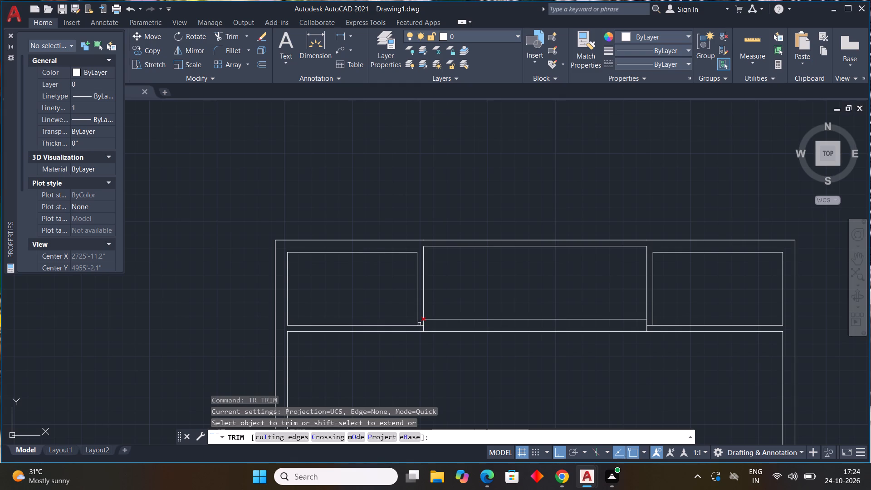
pyautogui.click(420, 326)
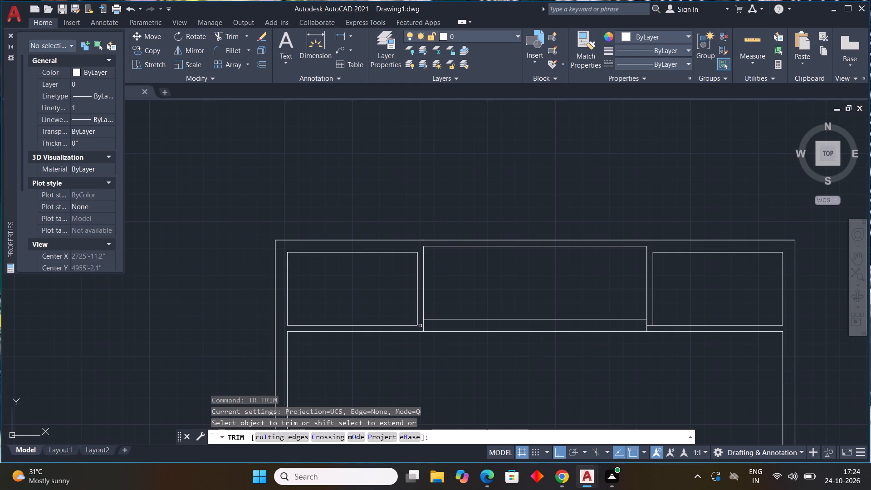
pyautogui.click(422, 326)
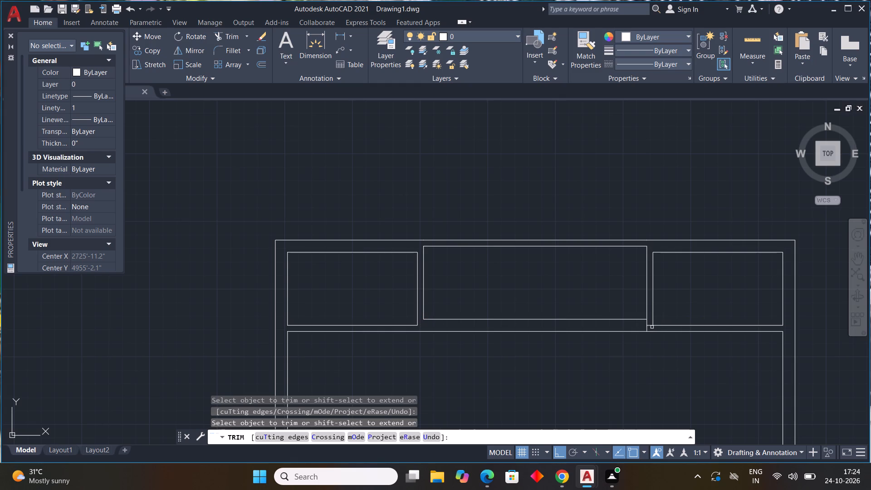
pyautogui.click(650, 326)
pyautogui.click(646, 326)
pyautogui.press('Escape')
pyautogui.press('Escape')
pyautogui.press('Escape')
pyautogui.press('Escape')
pyautogui.press('Escape')
pyautogui.press('Escape')
pyautogui.press('Escape')
pyautogui.press('Escape')
pyautogui.press('Escape')
pyautogui.press('Escape')
pyautogui.press('Escape')
pyautogui.press('Escape')
pyautogui.press('Escape')
pyautogui.press('Escape')
pyautogui.press('Escape')
pyautogui.press('Escape')
# Draw two short vertical jamb lines across the horizontal partition below the left room, one near the outer wall and one further inward.
pyautogui.moveTo(571, 372); pyautogui.dragTo(574, 374, button='middle')
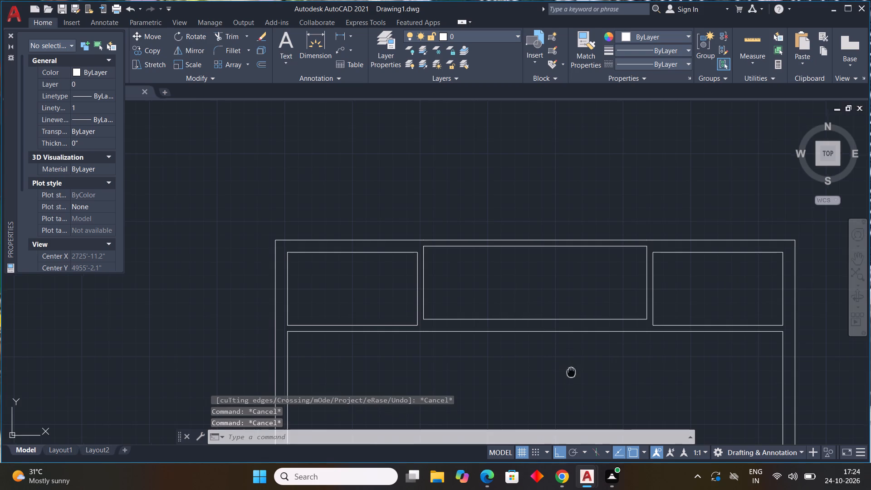
pyautogui.moveTo(574, 374); pyautogui.dragTo(604, 361, button='middle')
pyautogui.press('l')
pyautogui.press('space')
pyautogui.scroll(1, 328, 318)
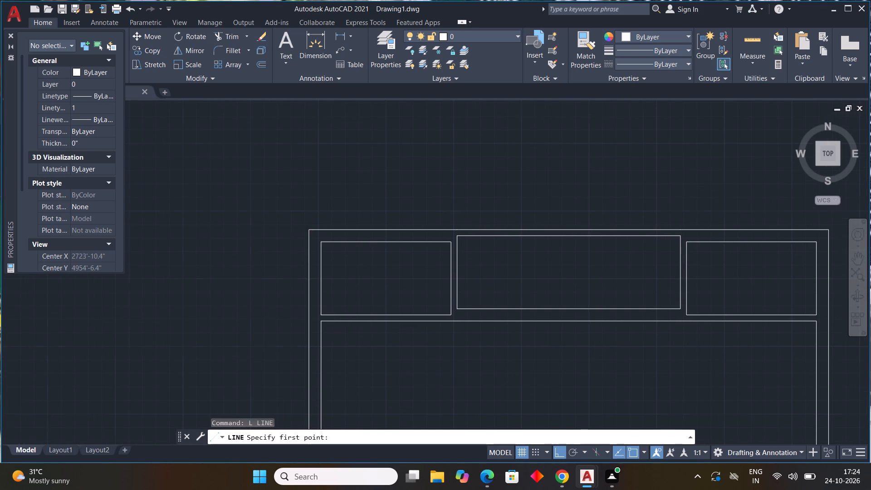
pyautogui.scroll(2, 328, 318)
pyautogui.click(320, 307)
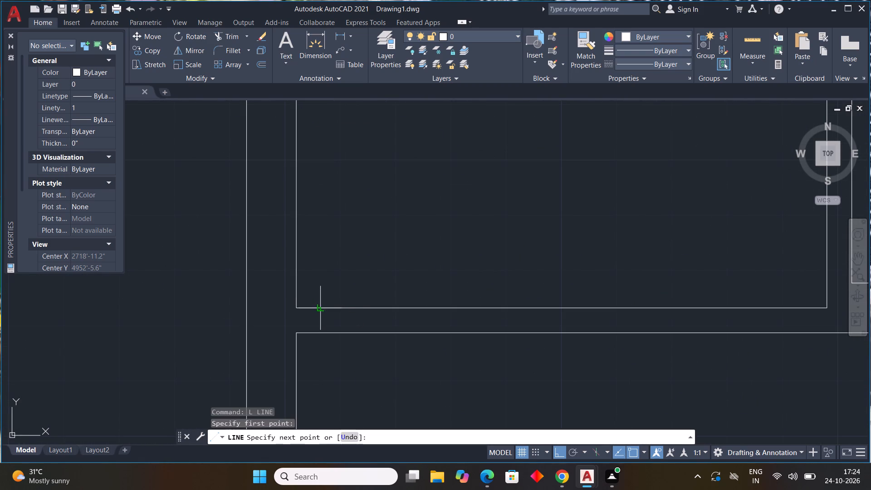
pyautogui.click(318, 333)
pyautogui.press('Escape')
pyautogui.press('space')
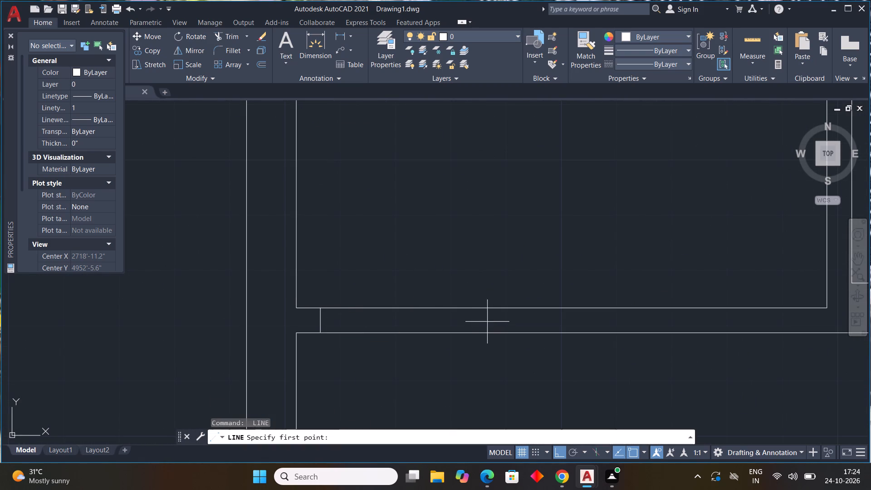
pyautogui.scroll(-2, 483, 319)
pyautogui.click(475, 316)
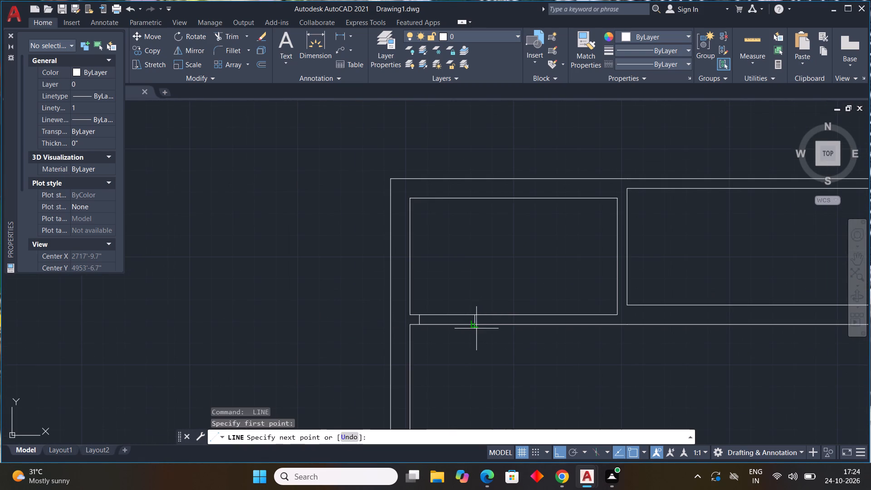
pyautogui.click(476, 328)
pyautogui.press('Escape')
# Draw two short vertical jamb lines across the horizontal partition below the right room, one near the outer wall and one further inward.
pyautogui.press('space')
pyautogui.scroll(-4, 543, 343)
pyautogui.moveTo(543, 343); pyautogui.dragTo(377, 306, button='middle')
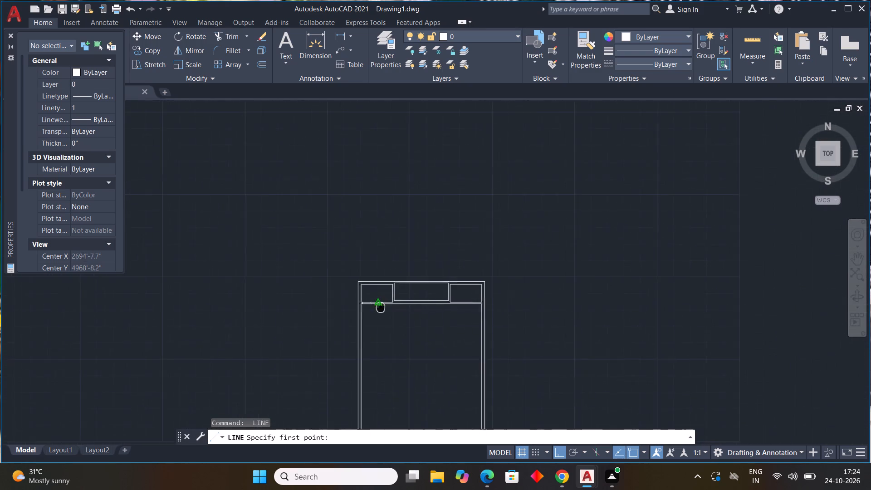
pyautogui.moveTo(377, 306); pyautogui.dragTo(362, 307, button='middle')
pyautogui.scroll(4, 457, 296)
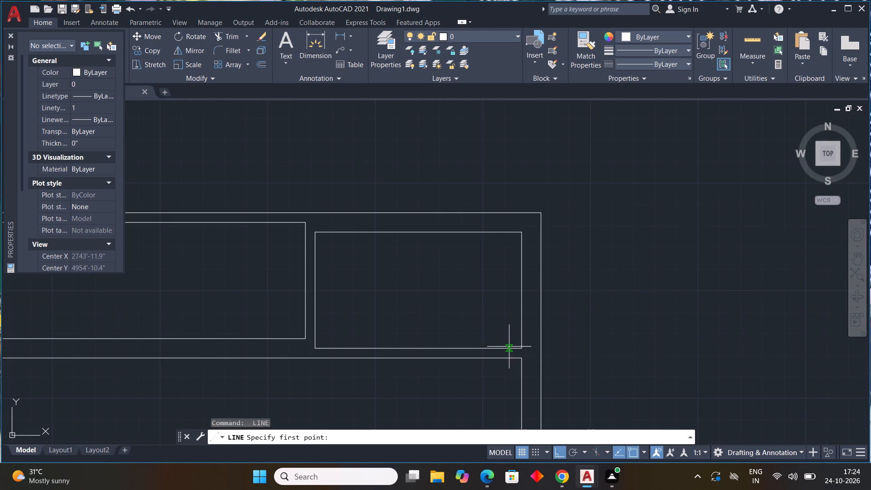
pyautogui.click(509, 346)
pyautogui.click(510, 357)
pyautogui.press('Escape')
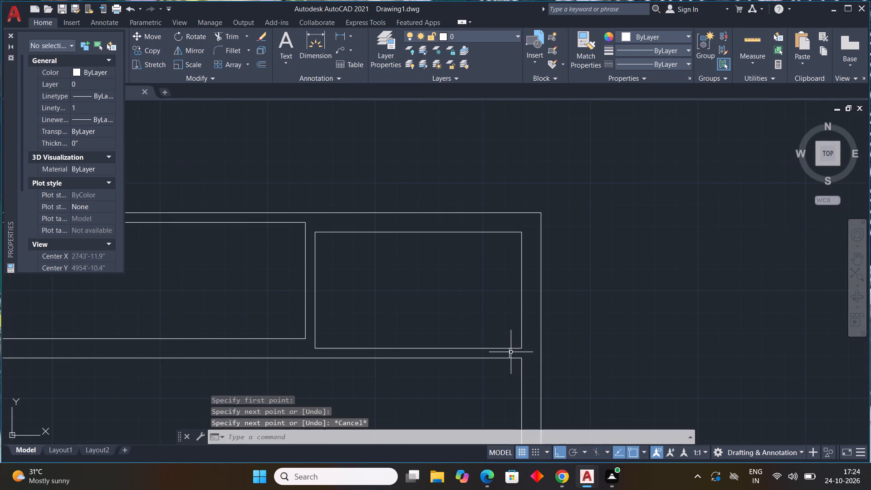
pyautogui.write('L')
pyautogui.press('space')
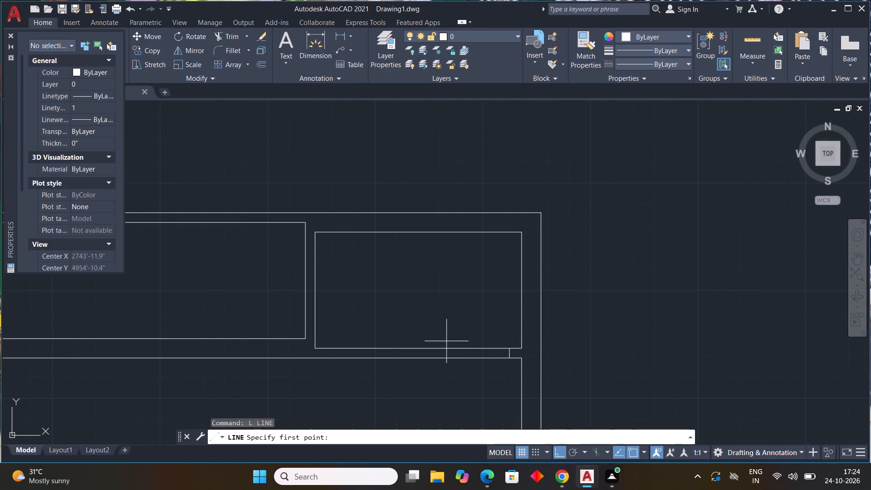
pyautogui.scroll(2, 442, 346)
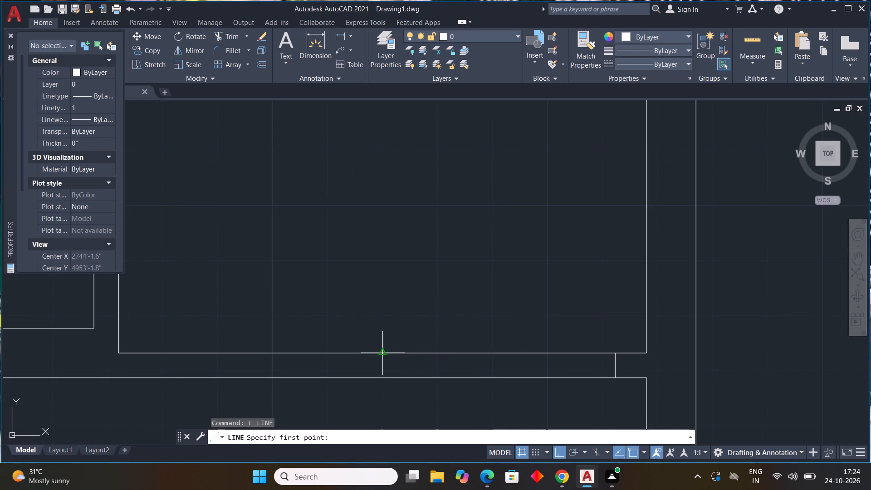
pyautogui.scroll(-2, 392, 351)
pyautogui.moveTo(409, 342); pyautogui.dragTo(447, 318, button='middle')
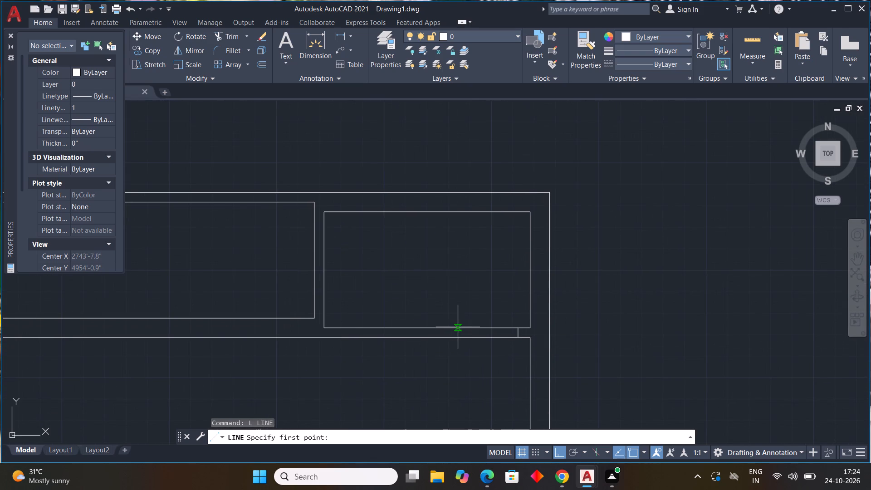
pyautogui.click(460, 328)
pyautogui.click(458, 339)
pyautogui.press('Escape')
# Trim both partition lines between each pair of jamb lines to open doorways below the left and right rooms.
pyautogui.scroll(-2, 598, 311)
pyautogui.moveTo(598, 311); pyautogui.dragTo(606, 298, button='middle')
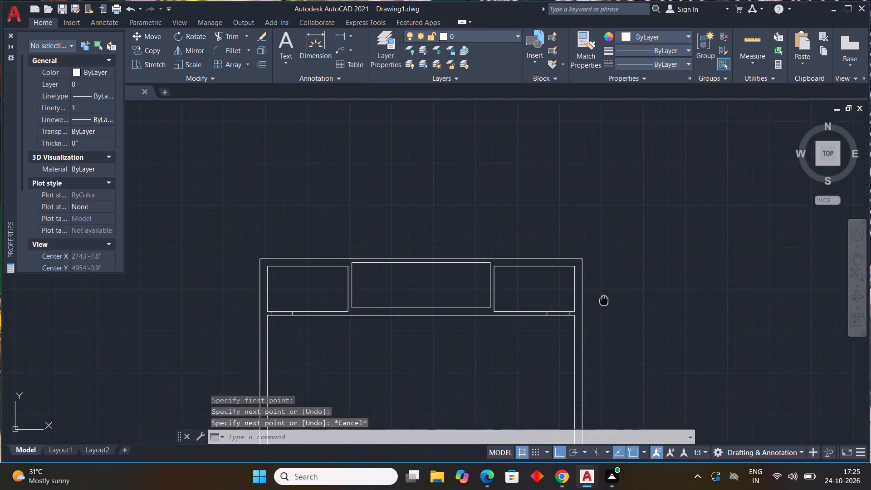
pyautogui.moveTo(606, 298); pyautogui.dragTo(618, 264, button='middle')
pyautogui.press('t')
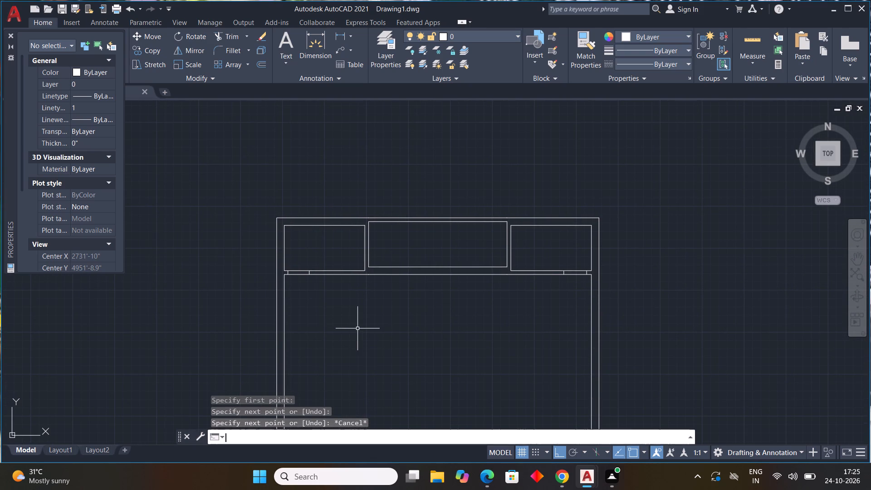
pyautogui.write('R')
pyautogui.press('space')
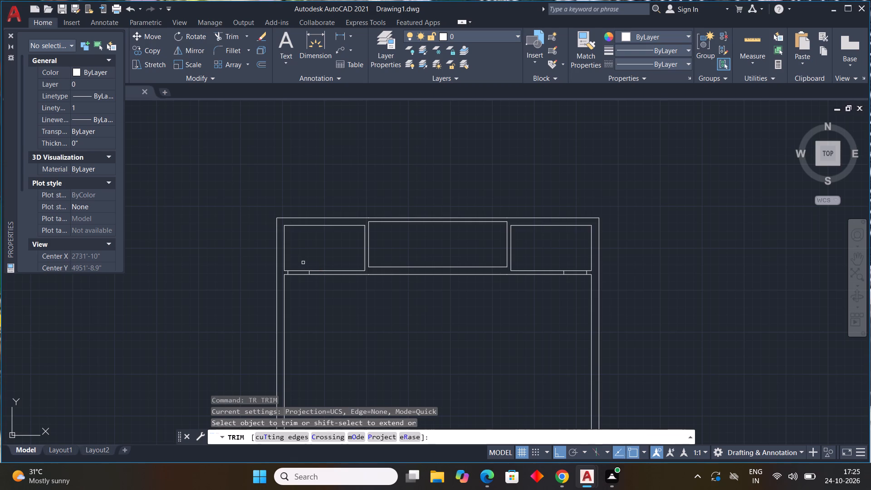
pyautogui.moveTo(303, 259); pyautogui.dragTo(296, 301)
pyautogui.moveTo(576, 263); pyautogui.dragTo(576, 294)
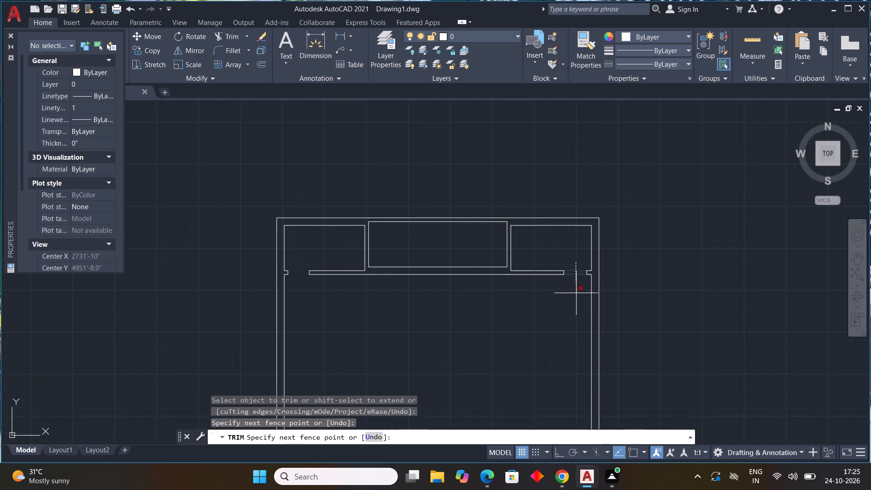
pyautogui.moveTo(576, 294); pyautogui.dragTo(577, 301)
pyautogui.press('Escape')
pyautogui.press('Escape')
pyautogui.press('Escape')
pyautogui.press('Escape')
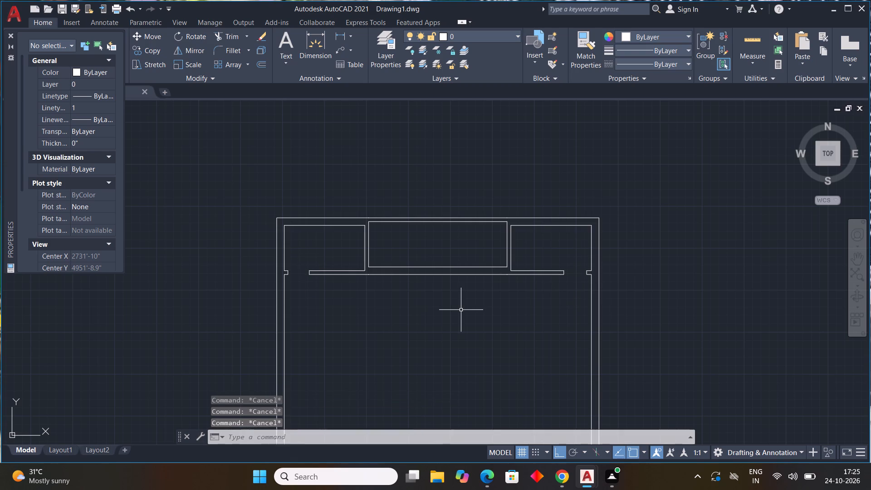
pyautogui.press('Escape')
pyautogui.press('Escape')
pyautogui.press('Escape')
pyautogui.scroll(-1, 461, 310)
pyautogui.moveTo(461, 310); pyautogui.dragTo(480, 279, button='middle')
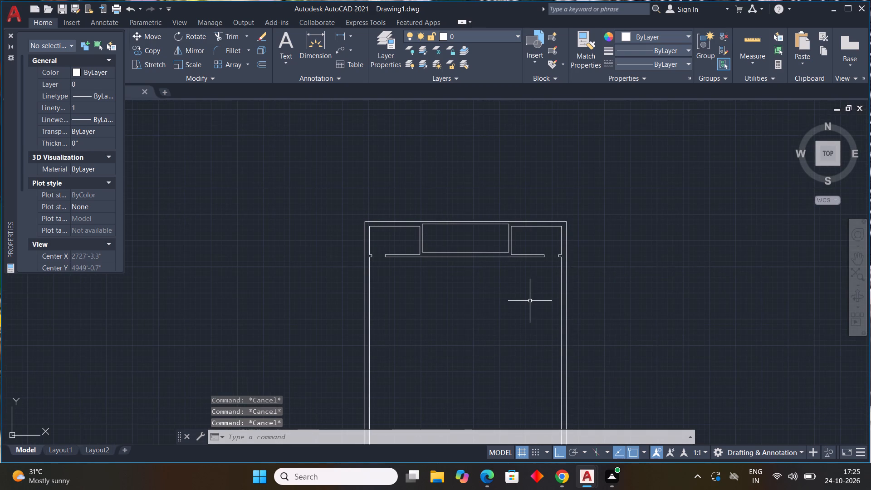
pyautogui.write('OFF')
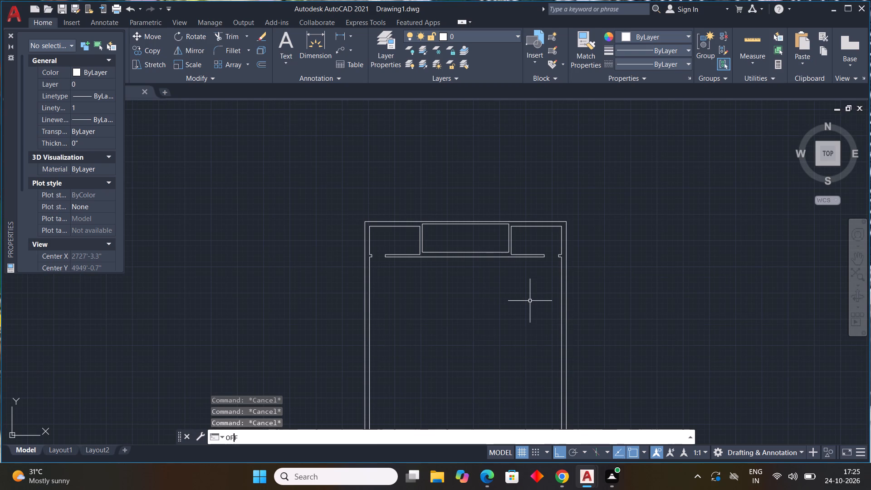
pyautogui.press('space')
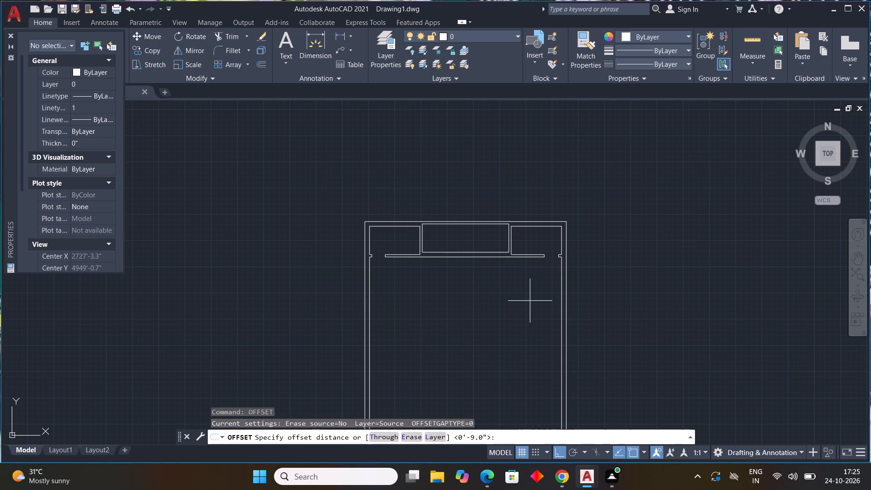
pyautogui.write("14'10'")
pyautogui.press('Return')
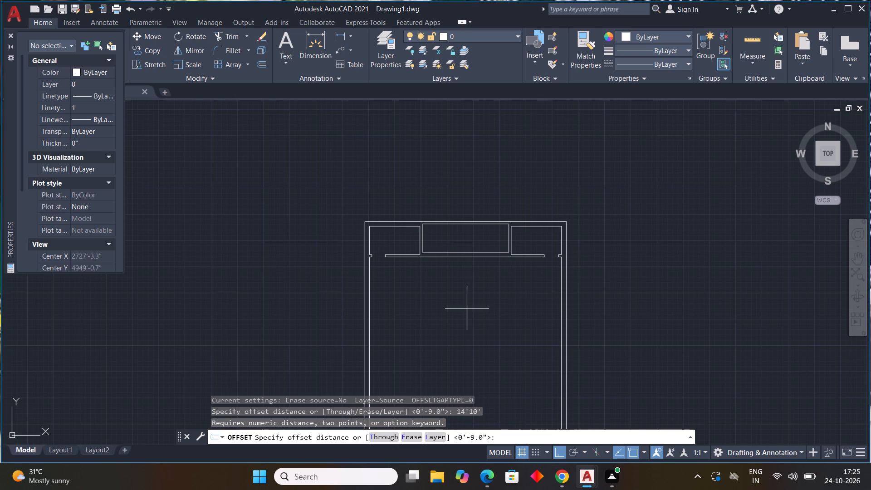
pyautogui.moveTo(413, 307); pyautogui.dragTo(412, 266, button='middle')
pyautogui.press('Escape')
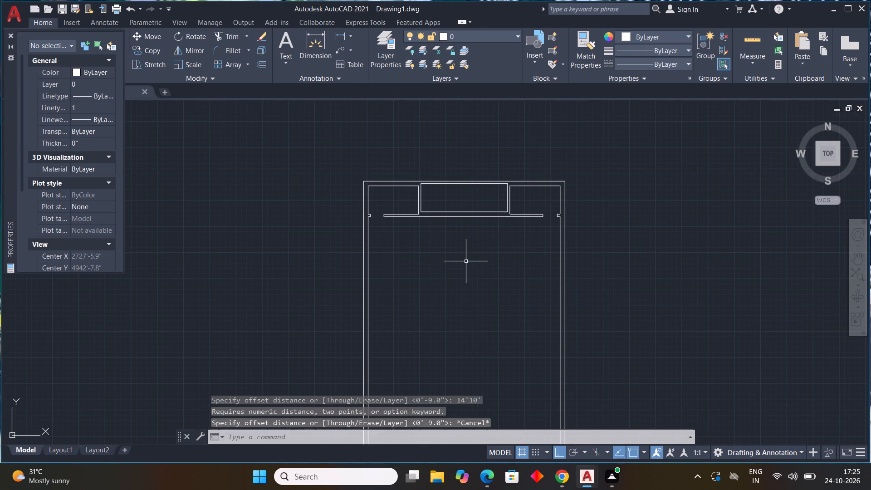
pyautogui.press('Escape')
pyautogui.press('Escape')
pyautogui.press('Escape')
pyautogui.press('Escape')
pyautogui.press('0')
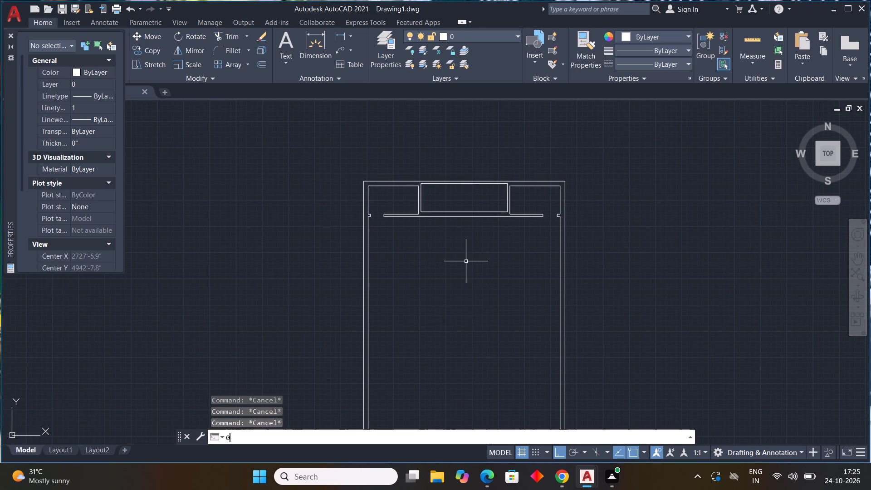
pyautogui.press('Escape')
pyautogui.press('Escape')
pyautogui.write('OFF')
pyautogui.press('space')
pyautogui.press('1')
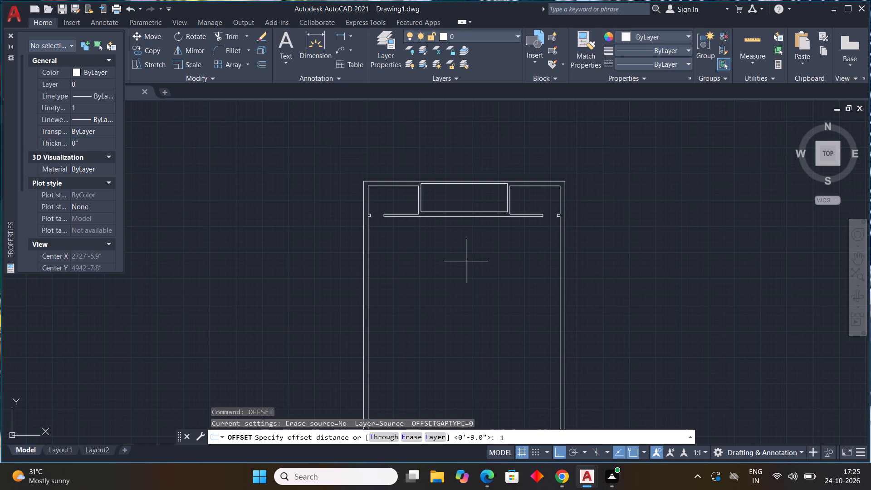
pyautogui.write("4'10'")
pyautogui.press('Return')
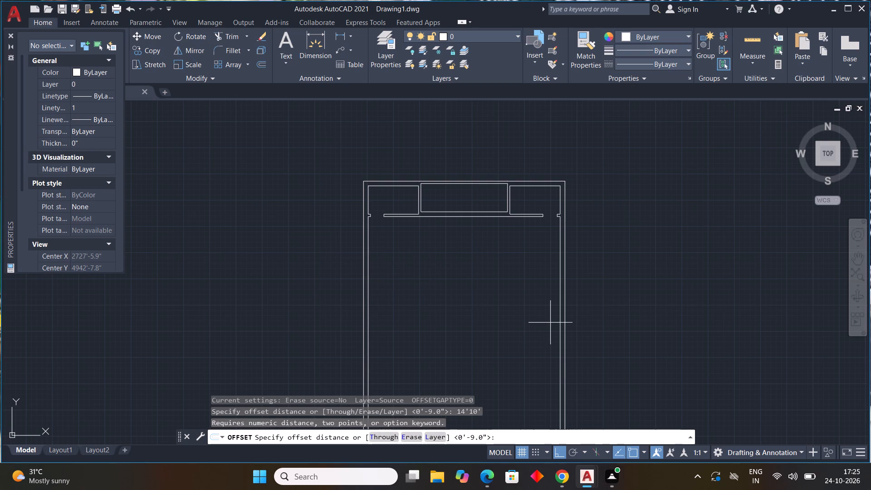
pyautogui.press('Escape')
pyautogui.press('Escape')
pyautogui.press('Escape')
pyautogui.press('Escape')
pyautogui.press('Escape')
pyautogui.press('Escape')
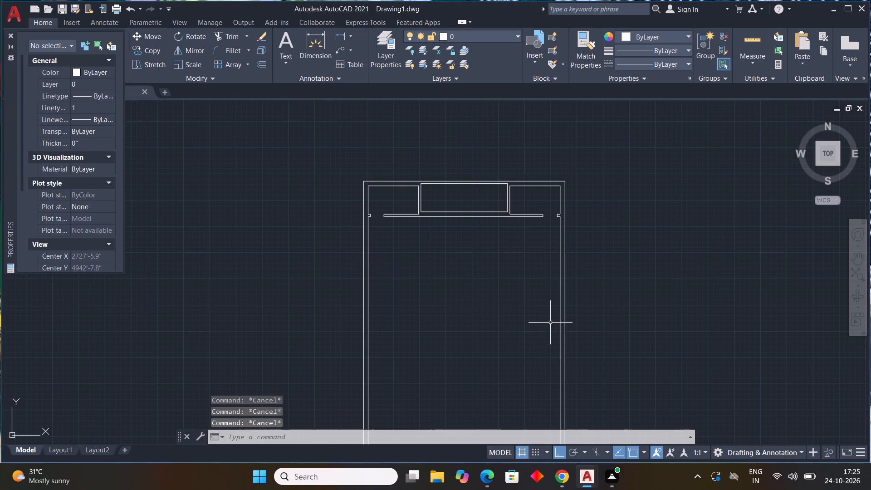
# Offset the inner face line of the left outer wall 14'10" toward the inside of the plan.
pyautogui.write('OFF')
pyautogui.press('space')
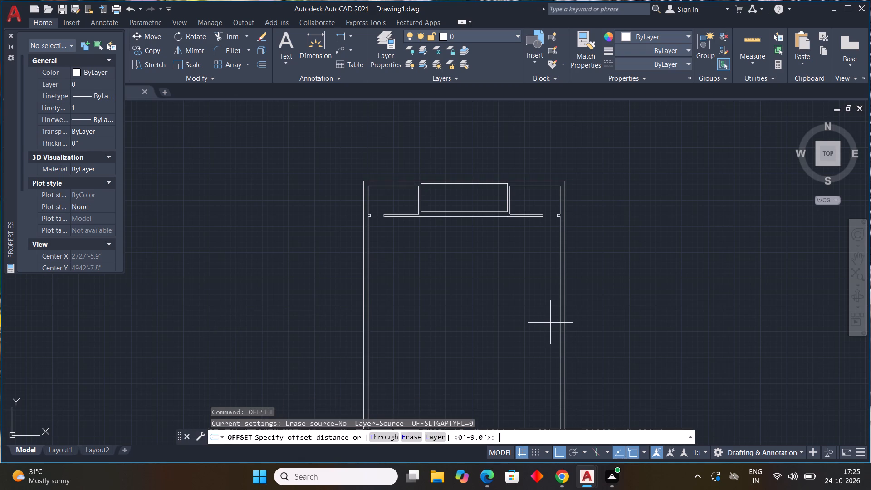
pyautogui.write('10')
pyautogui.press('BackSpace')
pyautogui.write("4'")
pyautogui.press('1')
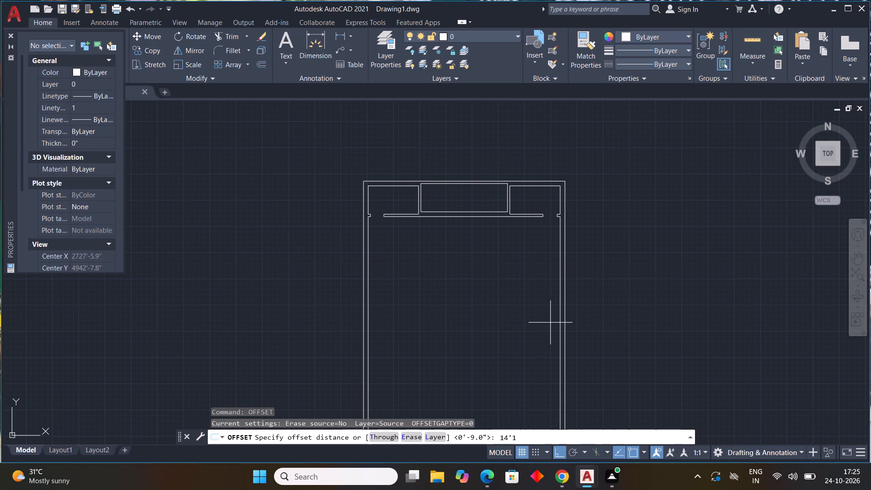
pyautogui.press('0')
pyautogui.hotkey('shift', '"')
pyautogui.press('Return')
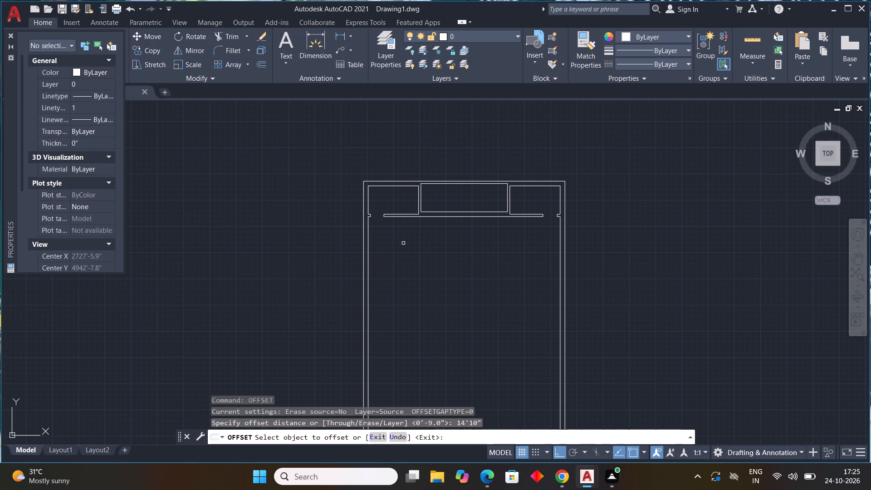
pyautogui.click(367, 240)
pyautogui.click(423, 255)
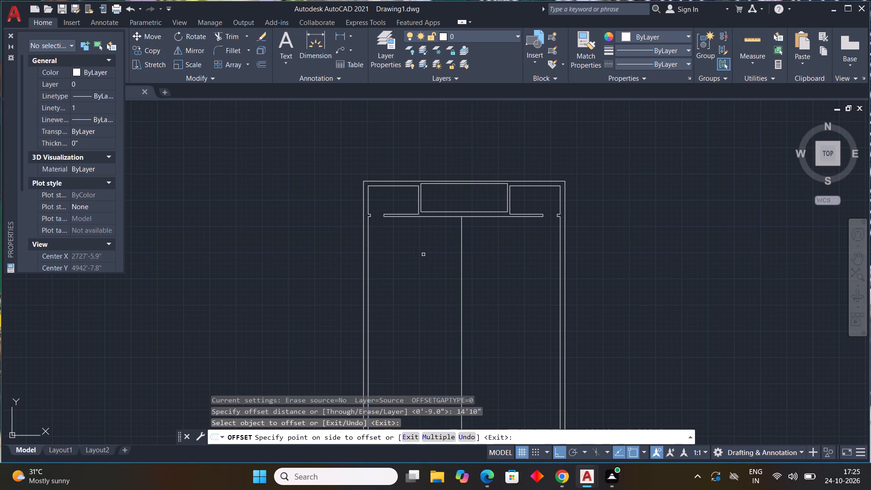
pyautogui.press('Escape')
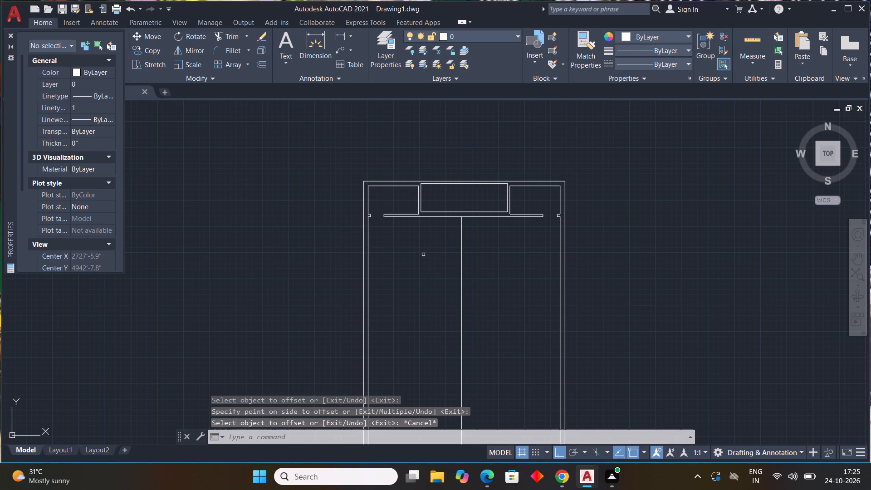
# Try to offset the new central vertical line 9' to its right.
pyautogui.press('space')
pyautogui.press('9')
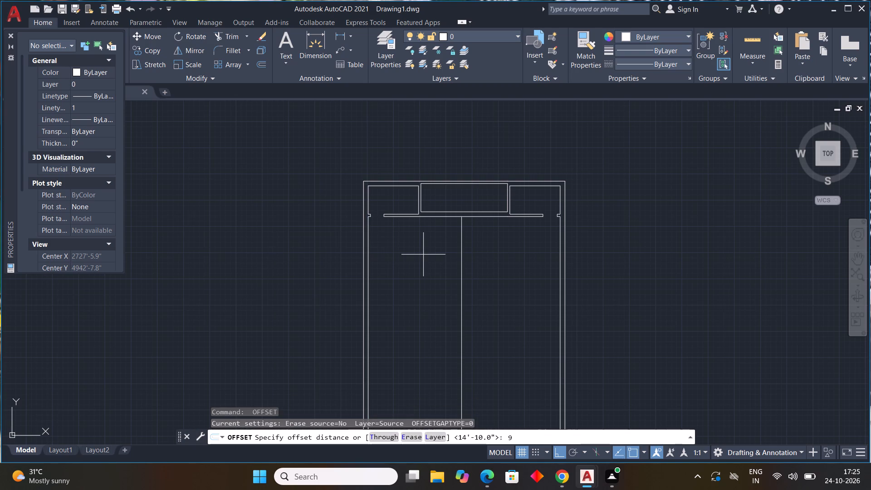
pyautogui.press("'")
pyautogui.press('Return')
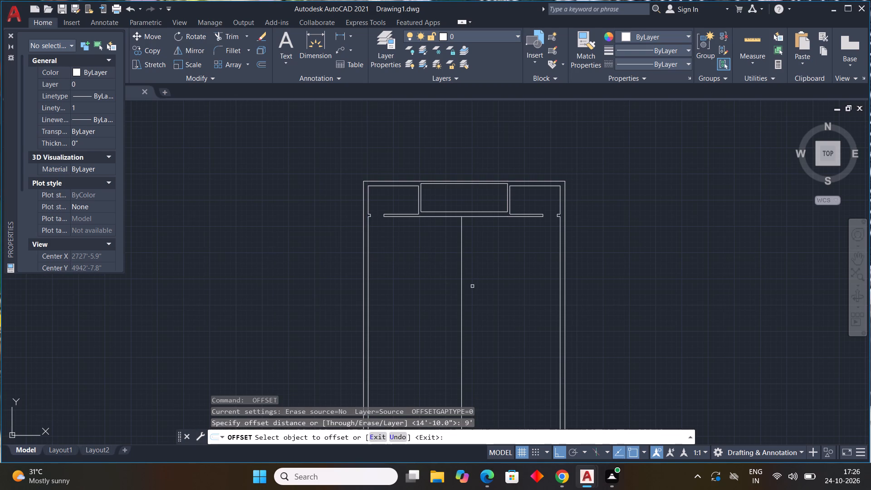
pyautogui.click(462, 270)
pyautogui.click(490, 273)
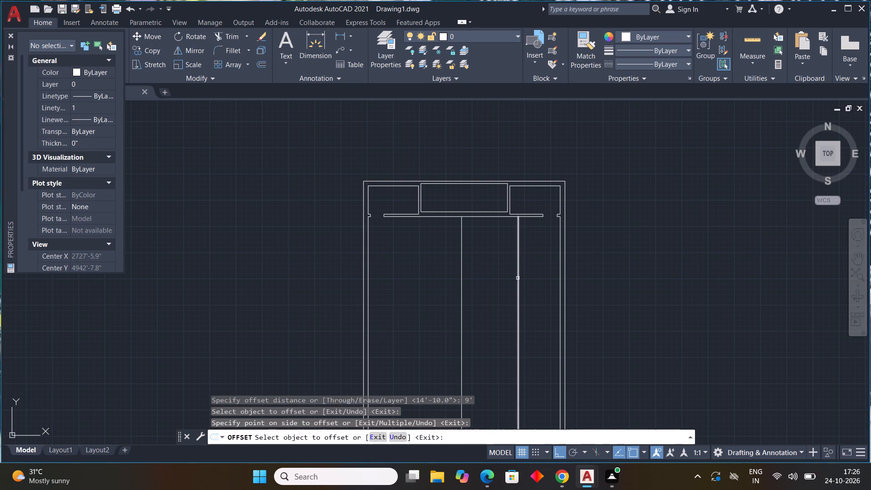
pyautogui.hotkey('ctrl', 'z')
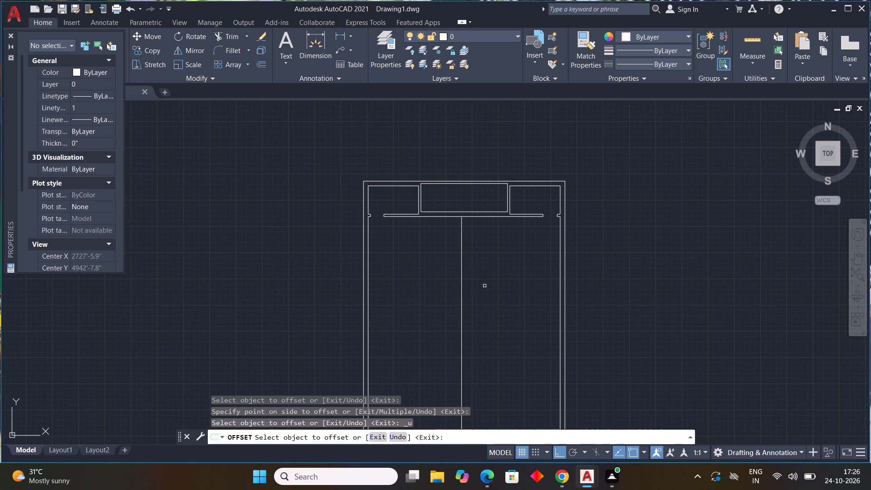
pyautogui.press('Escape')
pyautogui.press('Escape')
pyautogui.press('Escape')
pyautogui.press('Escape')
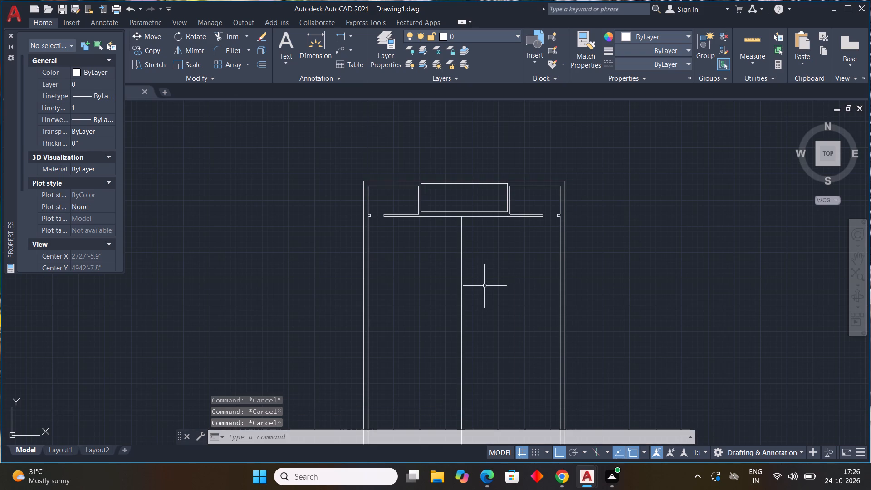
# Offset the central vertical line 9" to its right to form the dividing wall between the two halves.
pyautogui.write('OFF')
pyautogui.press('space')
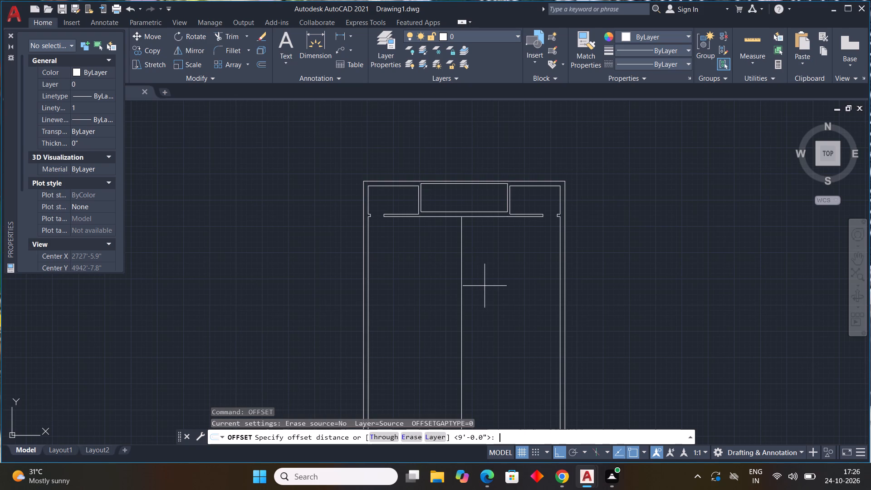
pyautogui.press('9')
pyautogui.hotkey('shift', '"')
pyautogui.press('Return')
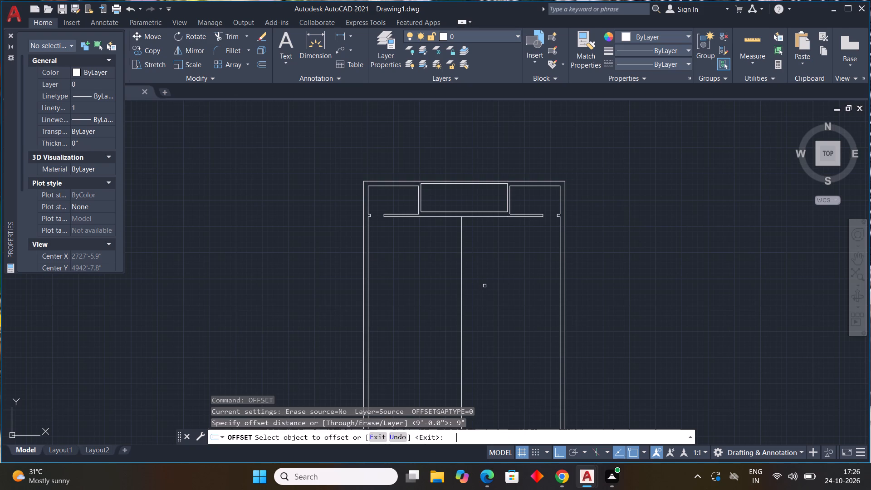
pyautogui.moveTo(461, 229); pyautogui.dragTo(474, 229)
pyautogui.click(478, 229)
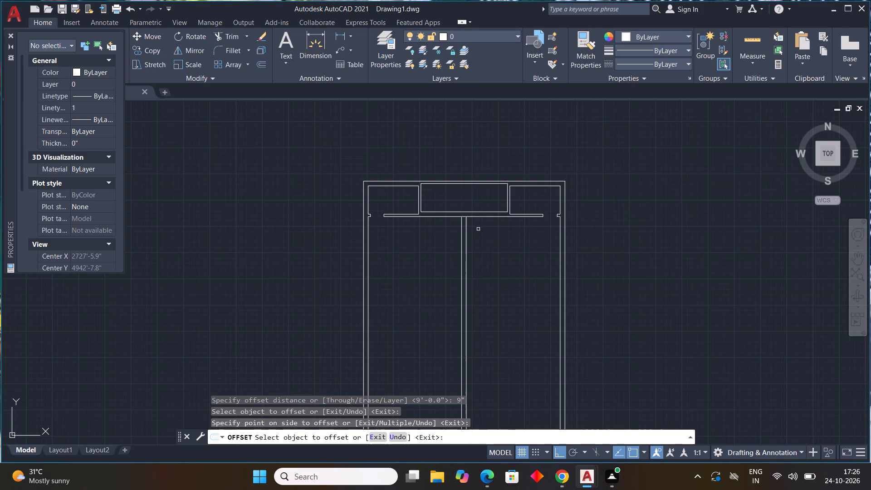
pyautogui.press('Escape')
pyautogui.press('Escape')
pyautogui.press('Escape')
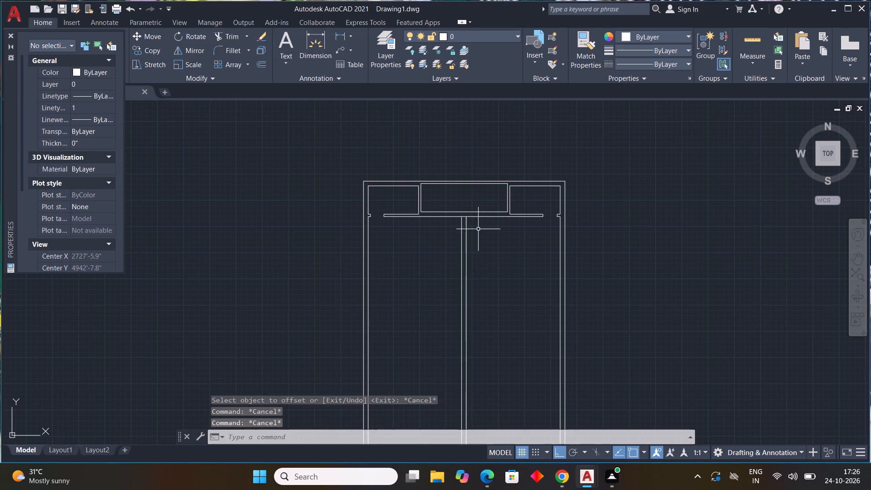
pyautogui.press('Escape')
pyautogui.press('Escape')
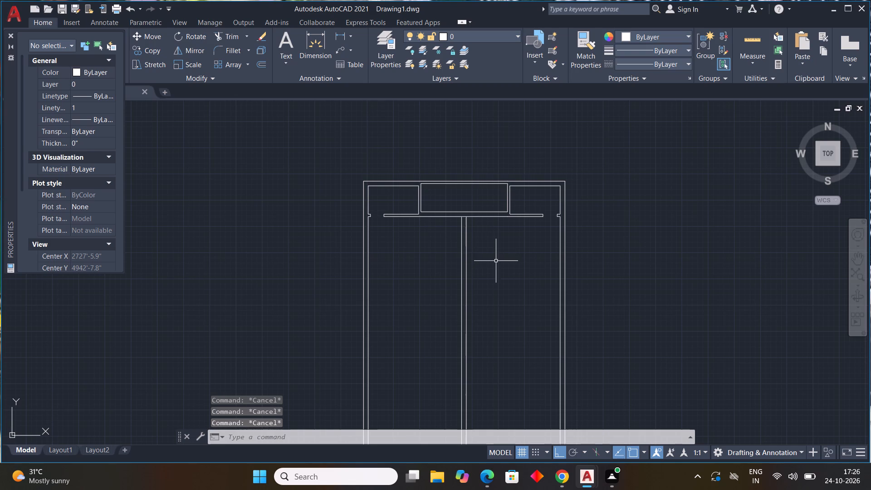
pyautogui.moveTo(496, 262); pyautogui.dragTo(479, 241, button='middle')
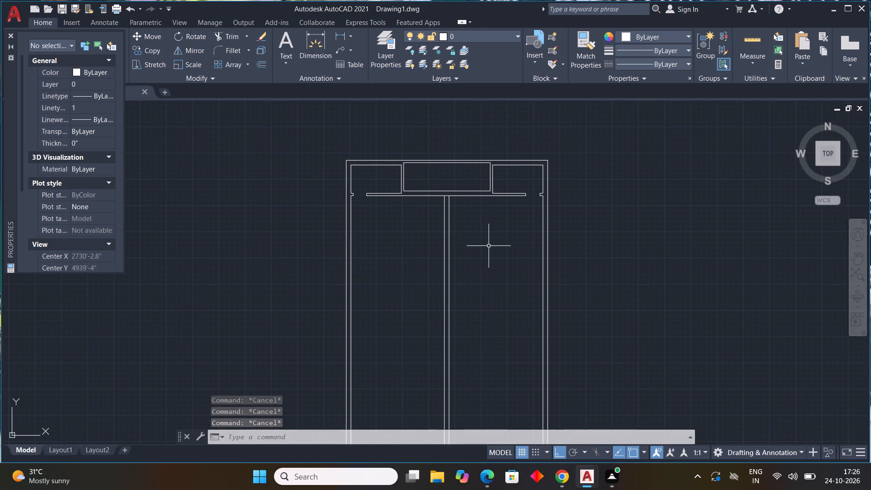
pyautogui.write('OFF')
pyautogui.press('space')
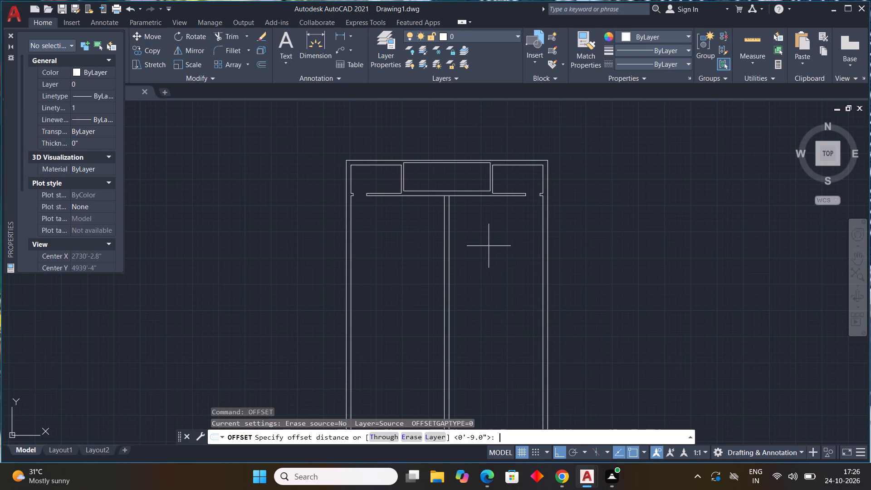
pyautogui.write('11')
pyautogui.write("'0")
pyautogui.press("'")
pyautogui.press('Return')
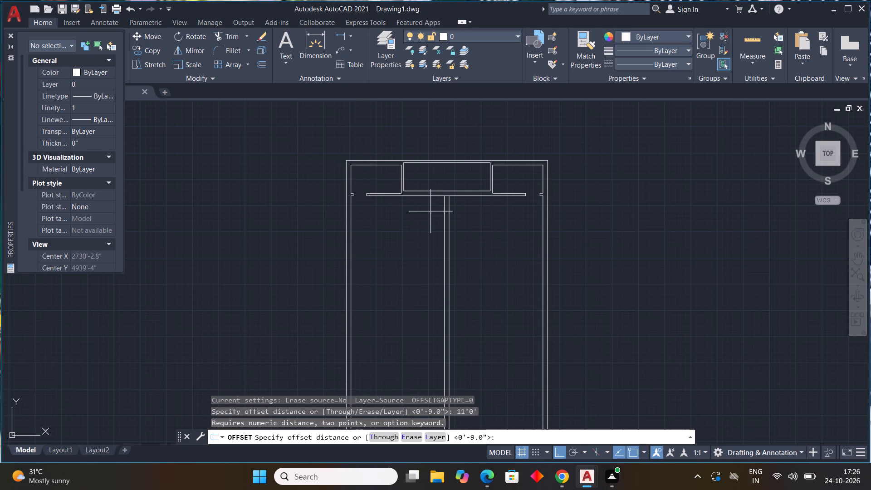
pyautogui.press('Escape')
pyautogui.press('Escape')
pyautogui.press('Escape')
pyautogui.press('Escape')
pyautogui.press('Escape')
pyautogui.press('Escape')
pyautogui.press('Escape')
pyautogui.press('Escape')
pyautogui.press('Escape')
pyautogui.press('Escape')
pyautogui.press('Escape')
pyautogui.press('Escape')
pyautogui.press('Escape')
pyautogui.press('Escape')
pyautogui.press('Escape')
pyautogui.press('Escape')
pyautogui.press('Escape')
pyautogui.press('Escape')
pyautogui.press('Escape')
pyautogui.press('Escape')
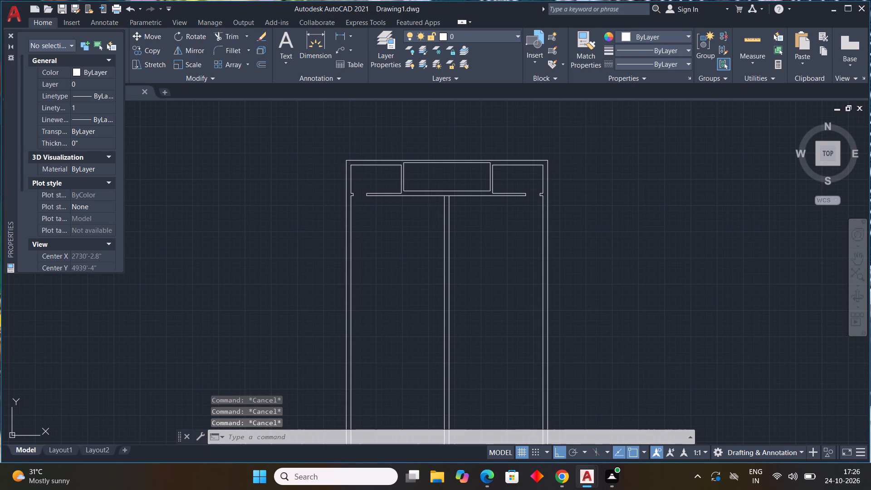
# Offset the middle, left and right segments of the horizontal partition's lower line 11'0" downward across the central wall.
pyautogui.write('OFF')
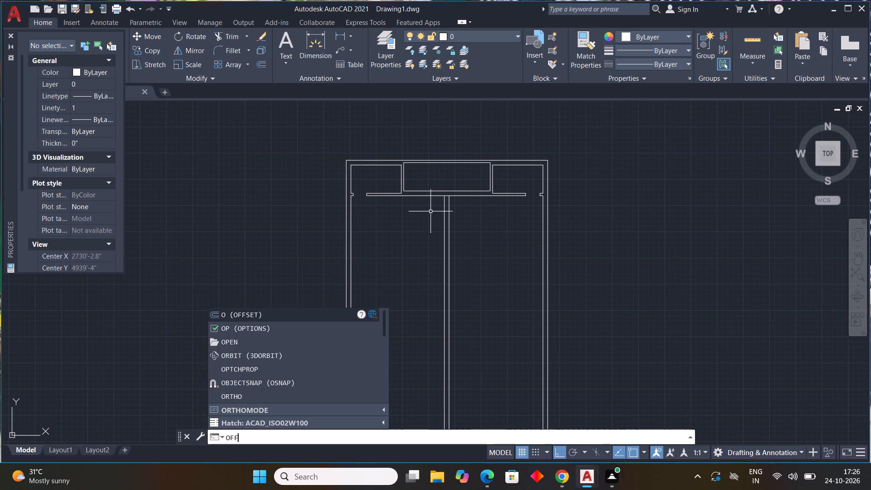
pyautogui.press('space')
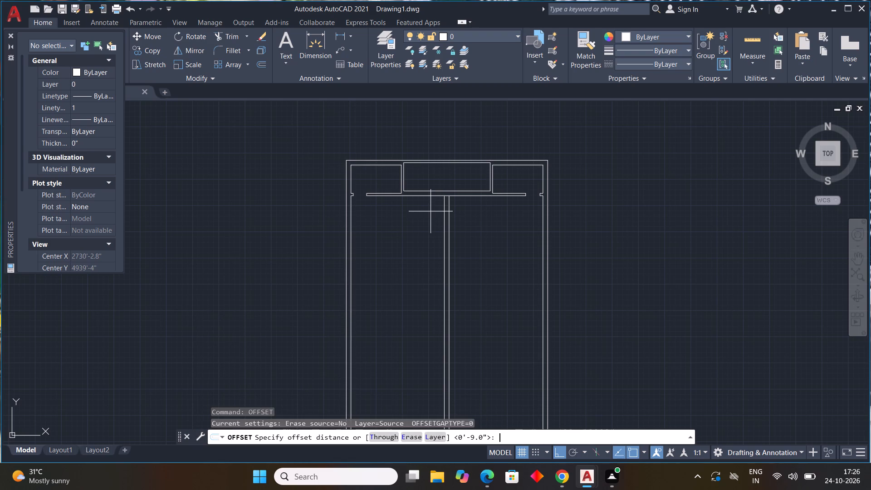
pyautogui.write('11')
pyautogui.write("'0")
pyautogui.press("'")
pyautogui.press('BackSpace')
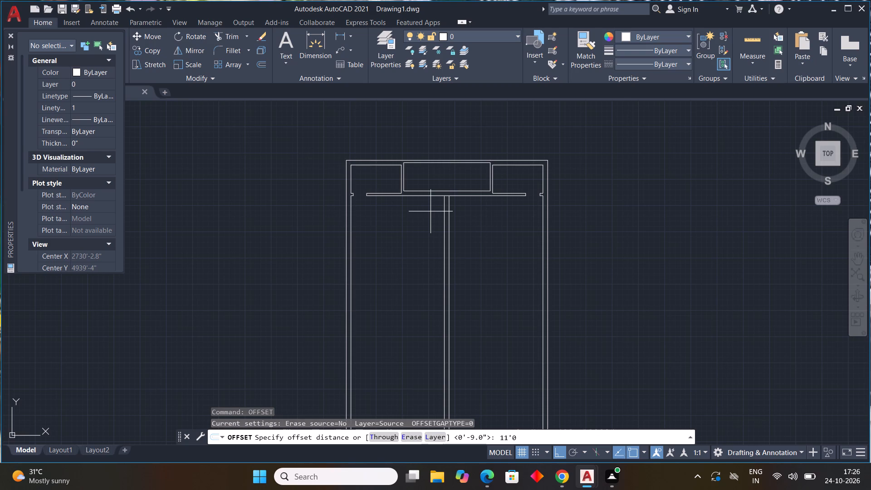
pyautogui.hotkey('shift', '"')
pyautogui.press('Return')
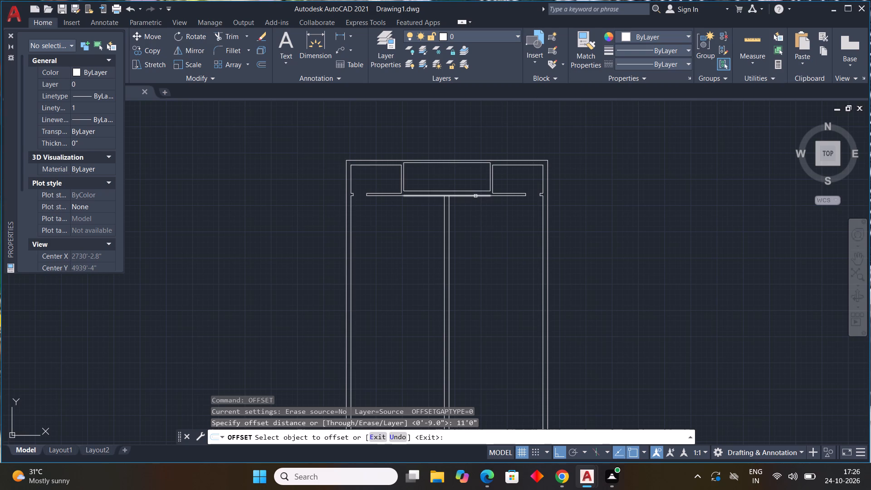
pyautogui.click(475, 196)
pyautogui.moveTo(484, 240); pyautogui.dragTo(485, 246)
pyautogui.moveTo(391, 196); pyautogui.dragTo(396, 204)
pyautogui.click(401, 228)
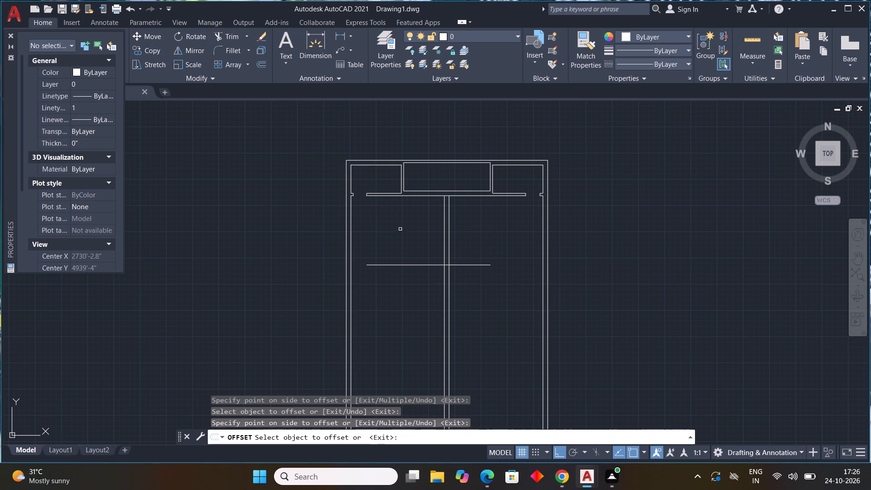
pyautogui.click(506, 196)
pyautogui.moveTo(501, 236); pyautogui.dragTo(501, 245)
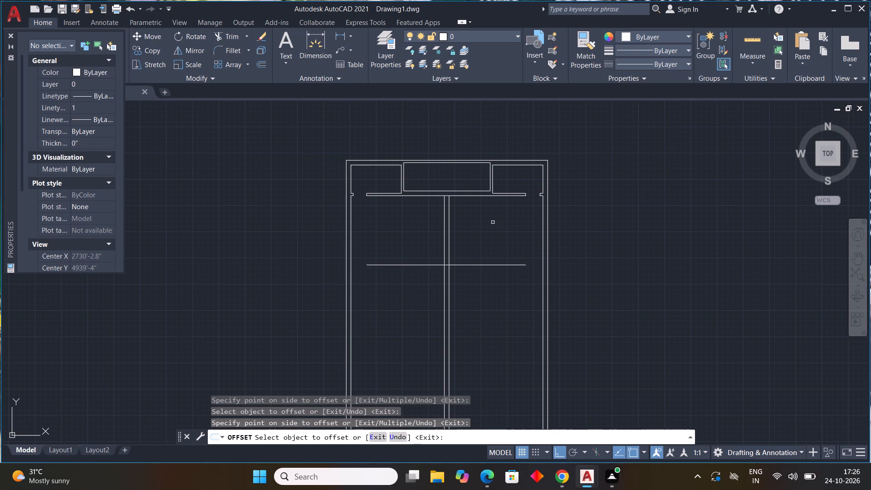
pyautogui.press('Escape')
pyautogui.press('Escape')
pyautogui.press('Escape')
pyautogui.press('Escape')
pyautogui.press('Escape')
pyautogui.press('Escape')
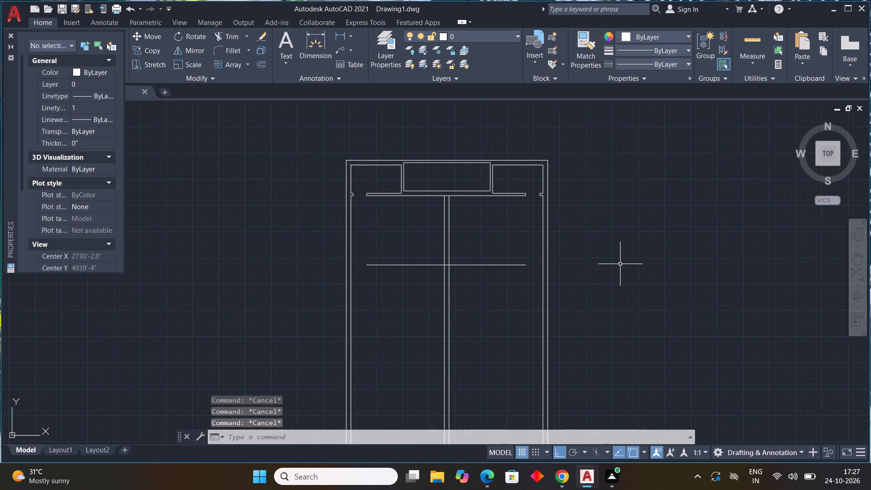
# Extend both ends of the new horizontal line to the inner faces of the left and right outer walls.
pyautogui.scroll(-1, 621, 264)
pyautogui.moveTo(671, 277); pyautogui.dragTo(687, 235, button='middle')
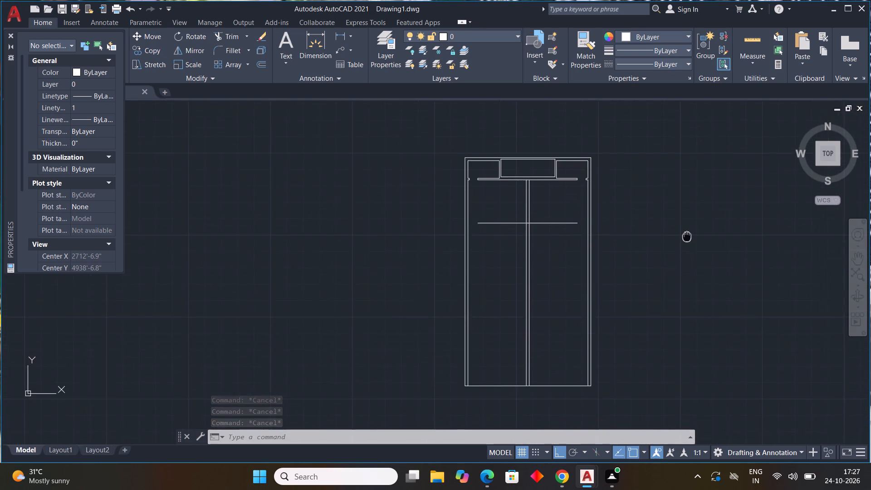
pyautogui.moveTo(687, 235); pyautogui.dragTo(602, 265, button='middle')
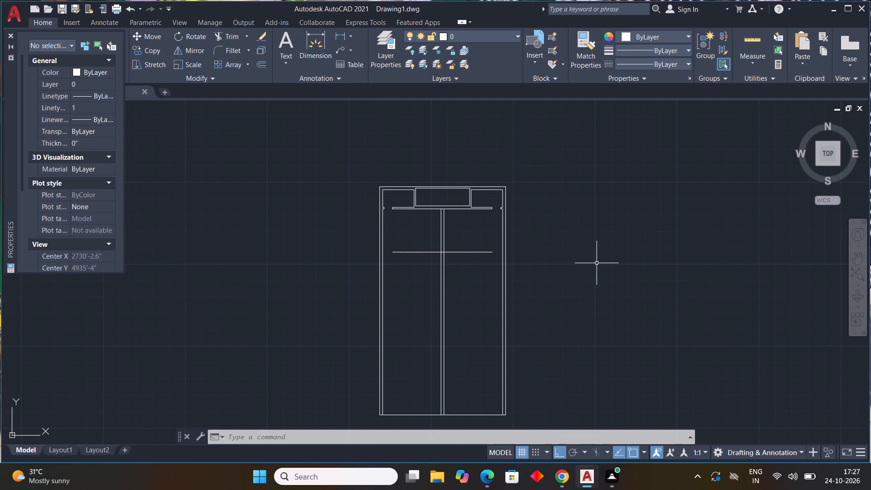
pyautogui.scroll(2, 458, 258)
pyautogui.moveTo(467, 260); pyautogui.dragTo(477, 271, button='middle')
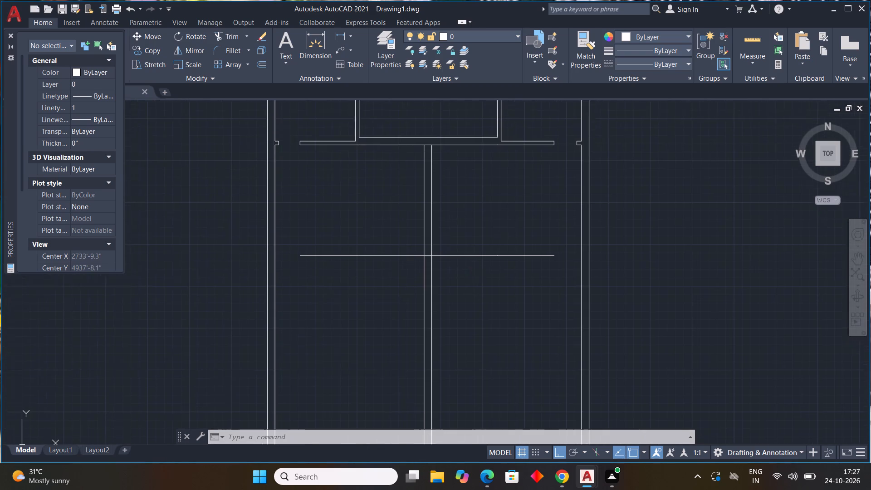
pyautogui.moveTo(477, 271); pyautogui.dragTo(511, 279, button='middle')
pyautogui.middleClick(513, 279)
pyautogui.press('e')
pyautogui.write('X')
pyautogui.press('space')
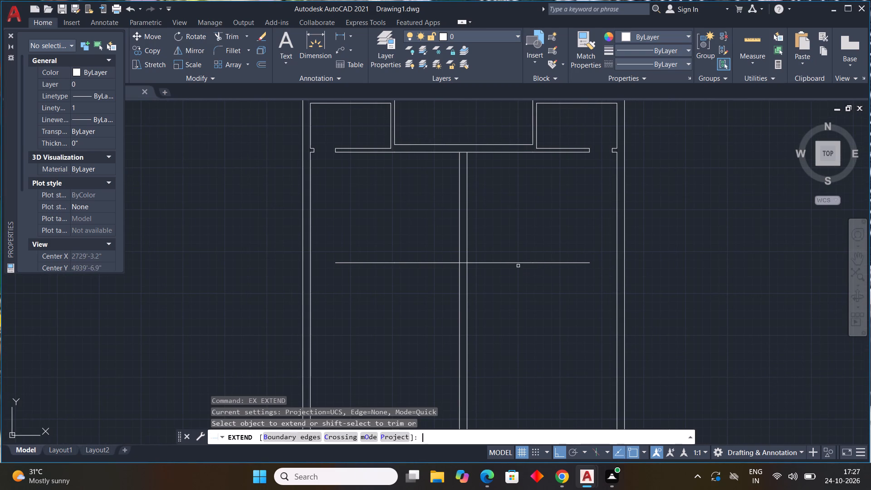
pyautogui.click(367, 264)
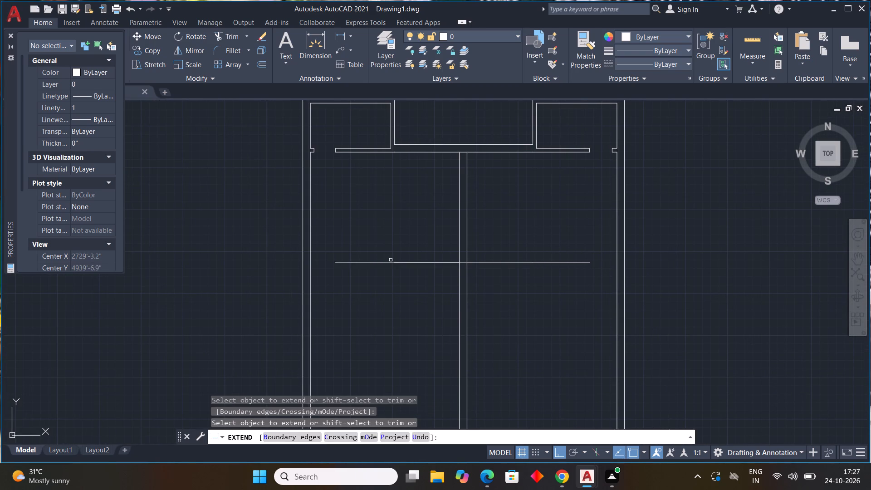
pyautogui.click(364, 262)
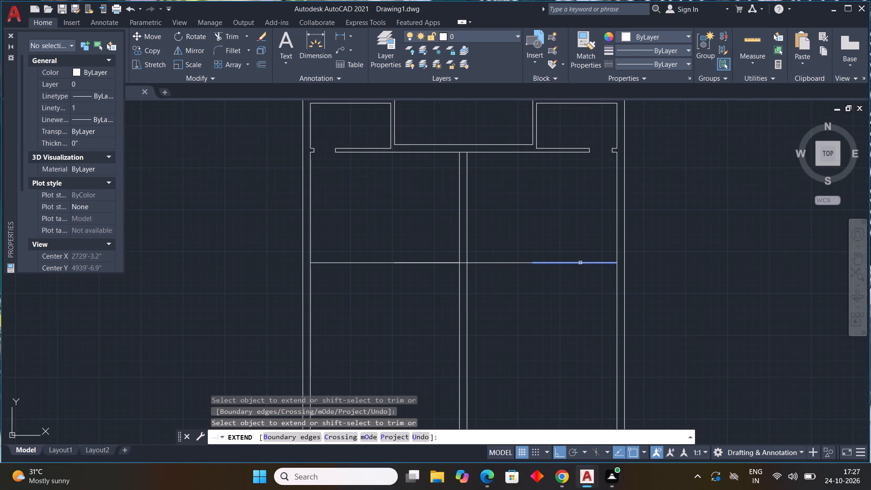
pyautogui.click(581, 263)
pyautogui.press('Escape')
pyautogui.press('Escape')
pyautogui.press('Escape')
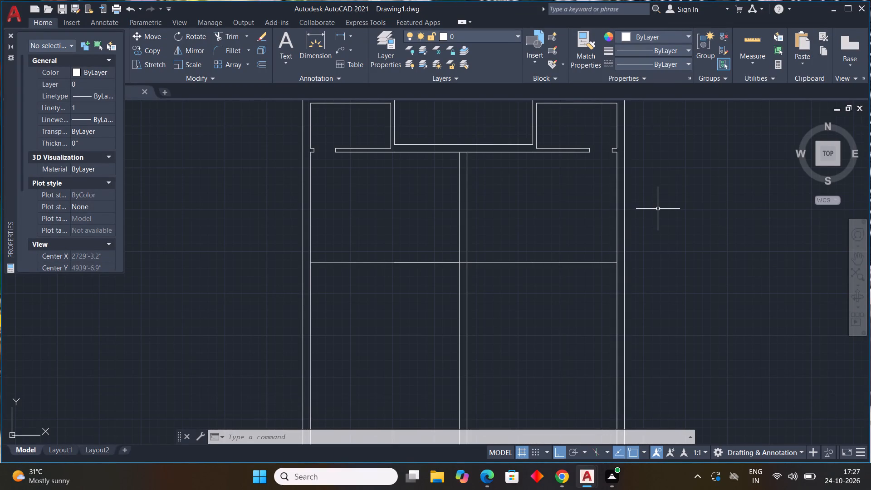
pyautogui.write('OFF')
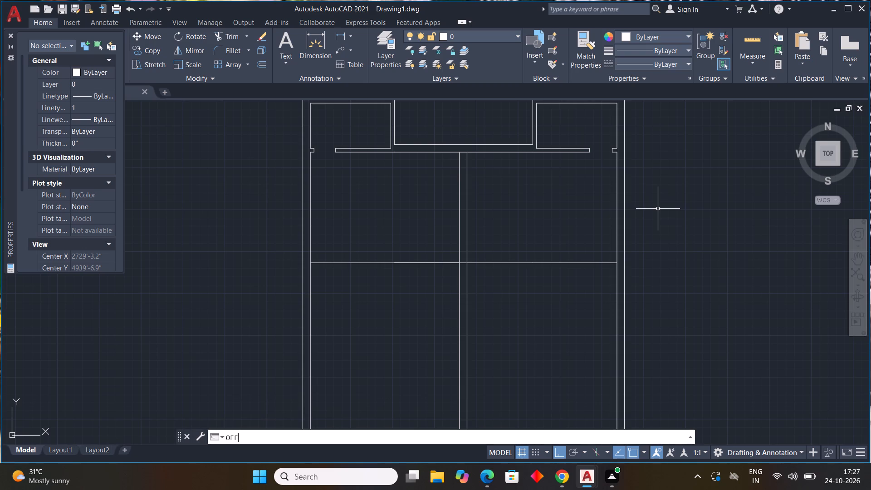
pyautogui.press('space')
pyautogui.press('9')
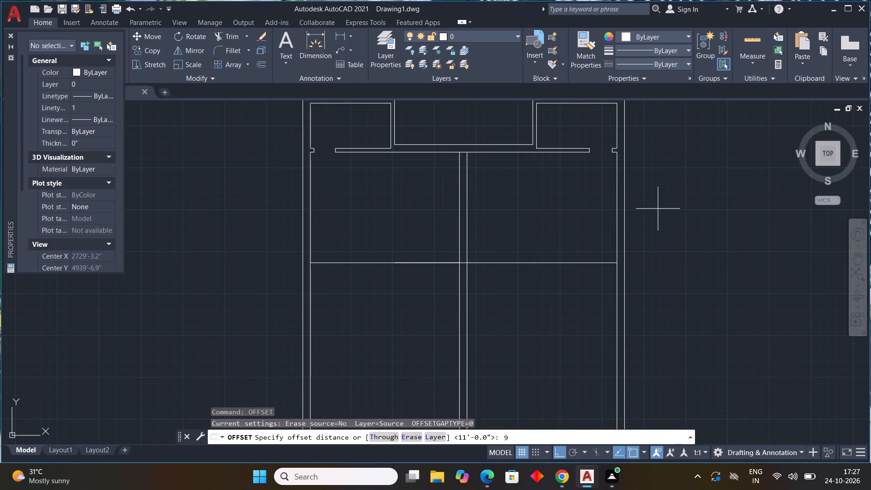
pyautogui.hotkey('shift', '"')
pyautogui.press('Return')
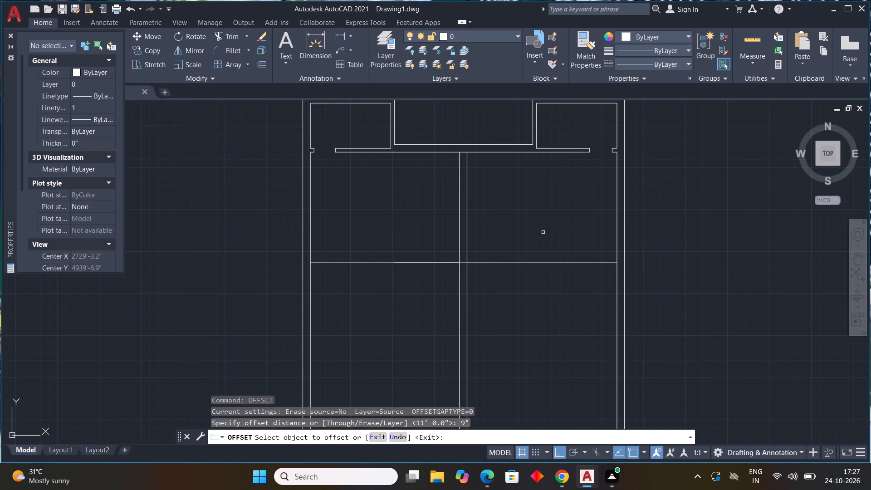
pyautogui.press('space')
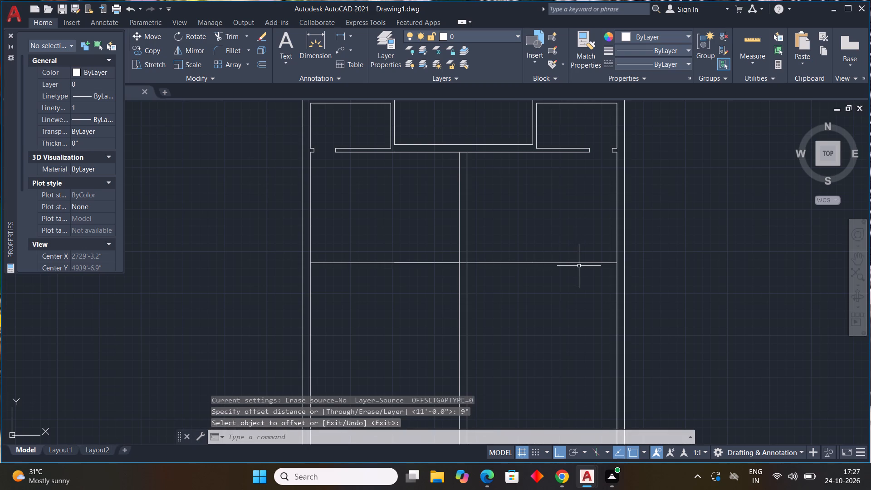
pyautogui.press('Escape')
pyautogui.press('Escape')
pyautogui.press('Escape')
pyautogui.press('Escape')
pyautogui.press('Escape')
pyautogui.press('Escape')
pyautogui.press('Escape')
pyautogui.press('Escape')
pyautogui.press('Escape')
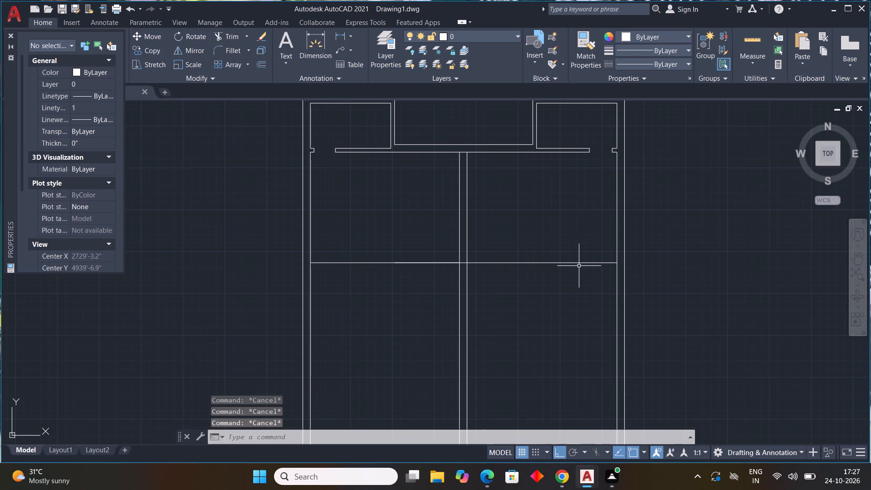
# Offset the right, middle and left segments of the new horizontal line 9" downward to form a cross wall.
pyautogui.press('o')
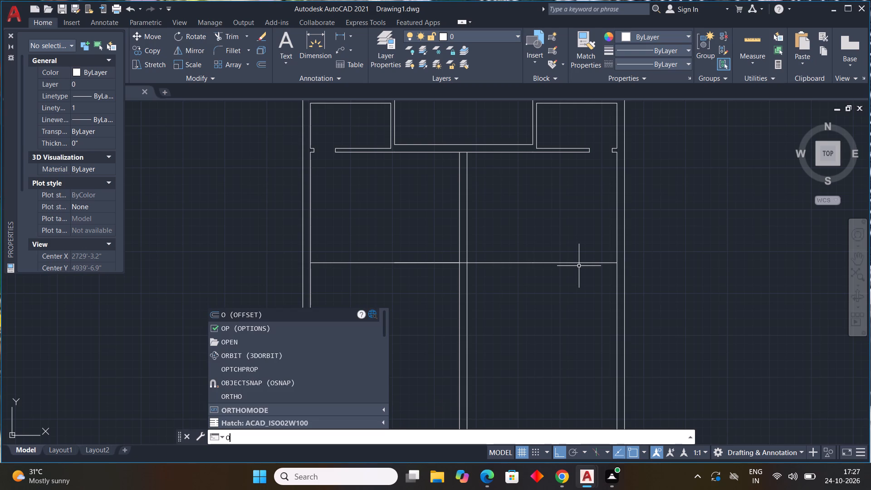
pyautogui.write('FF')
pyautogui.press('space')
pyautogui.press('9')
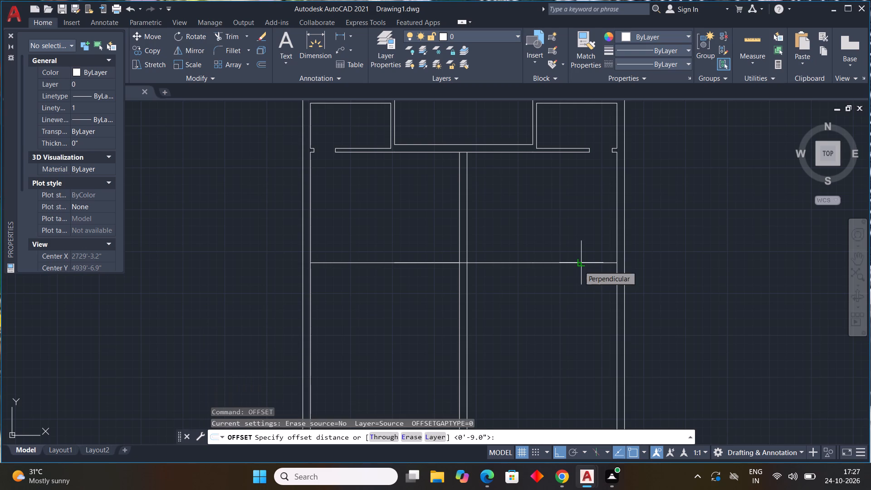
pyautogui.hotkey('shift', '"')
pyautogui.press('Return')
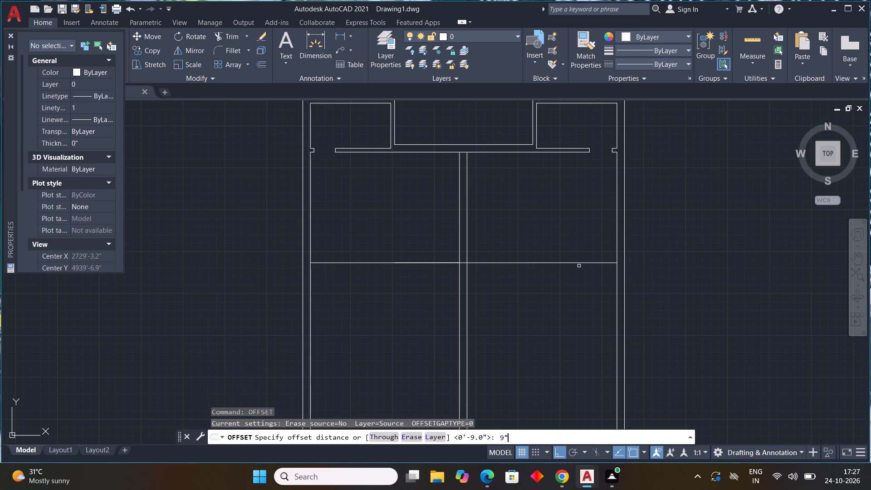
pyautogui.click(573, 264)
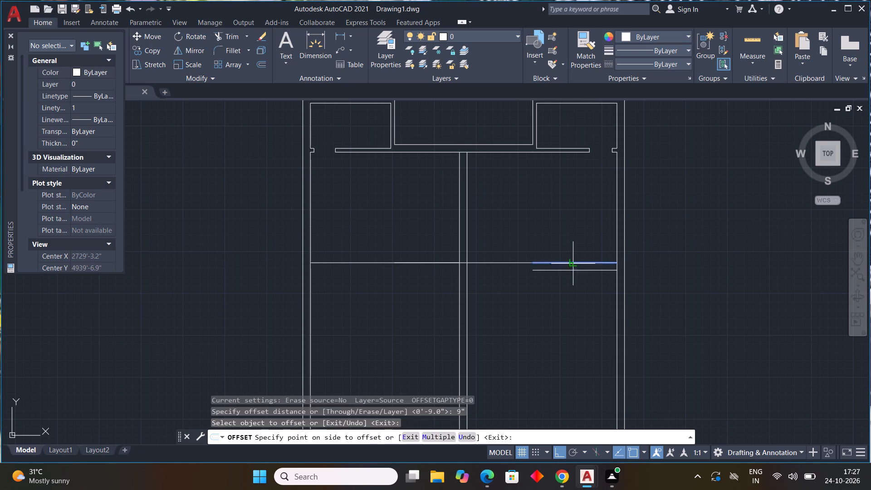
pyautogui.click(570, 270)
pyautogui.moveTo(504, 264); pyautogui.dragTo(504, 274)
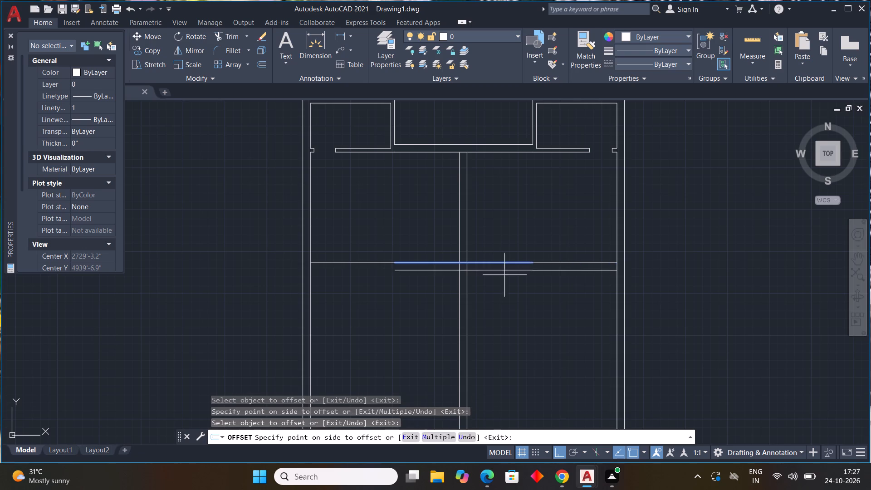
pyautogui.click(504, 276)
pyautogui.moveTo(390, 264); pyautogui.dragTo(386, 275)
pyautogui.click(378, 283)
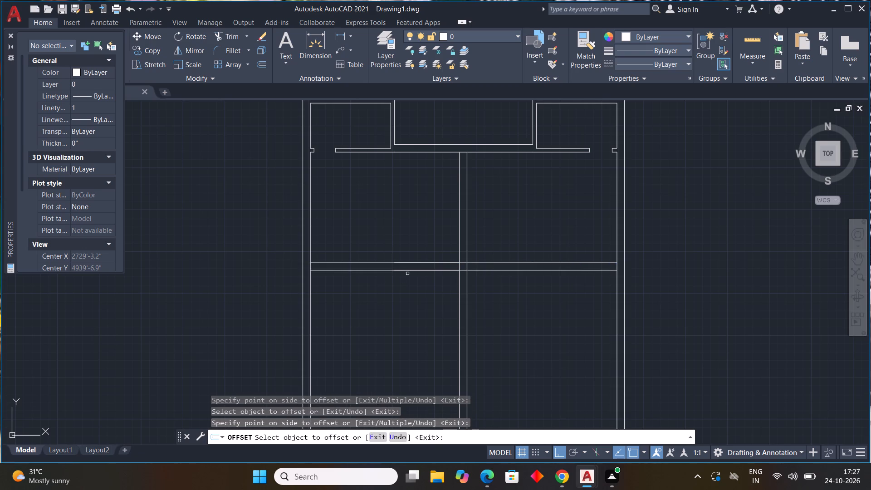
pyautogui.press('Escape')
pyautogui.press('Escape')
pyautogui.press('Escape')
pyautogui.press('Escape')
pyautogui.press('Escape')
pyautogui.press('Escape')
pyautogui.press('Escape')
pyautogui.press('Escape')
pyautogui.press('Escape')
pyautogui.press('Escape')
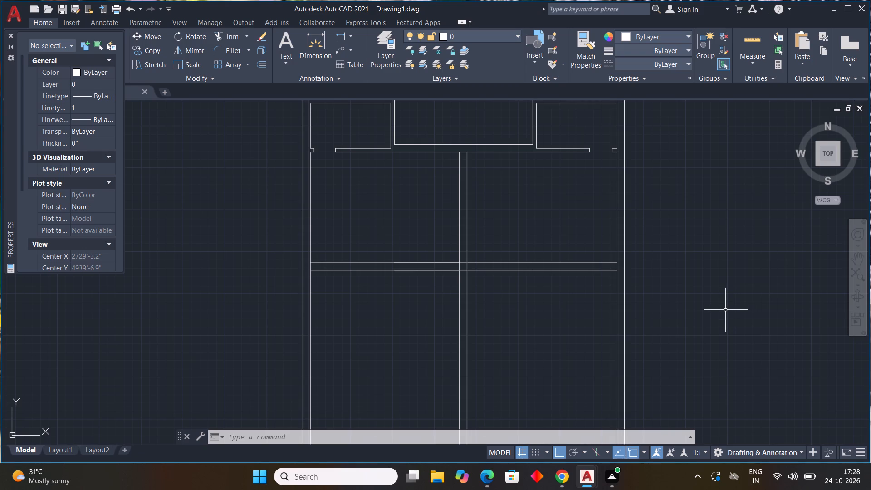
# Trim the inner face lines of the left and right outer walls where the new 9" cross wall joins them.
pyautogui.write('TR')
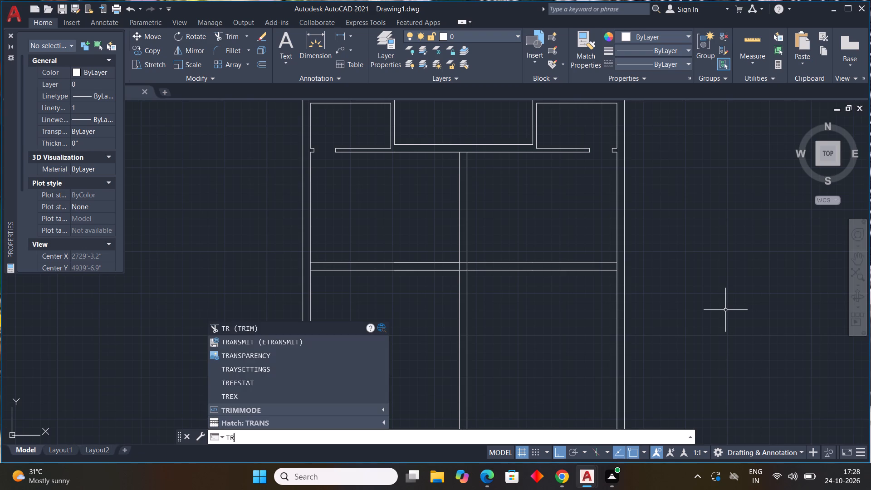
pyautogui.press('space')
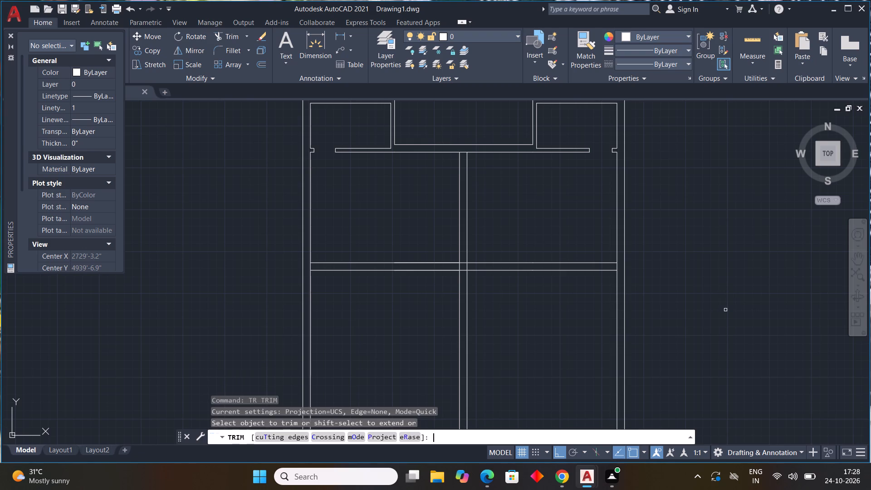
pyautogui.click(312, 267)
pyautogui.click(307, 266)
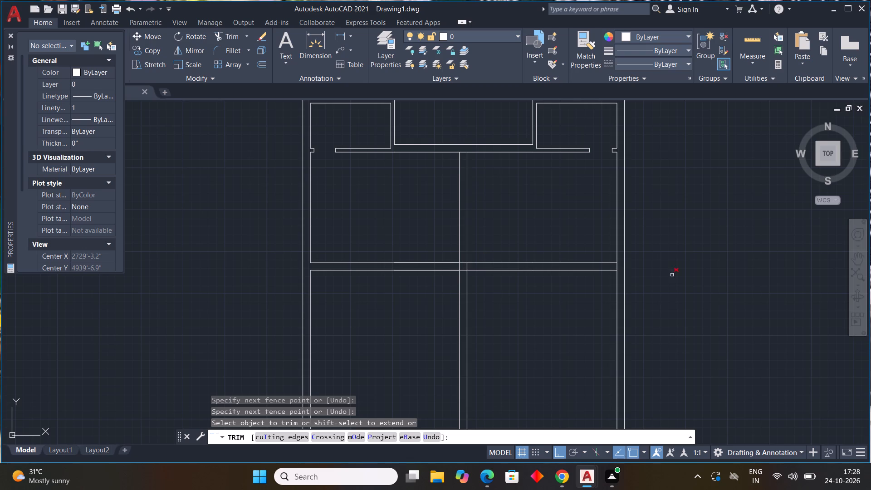
pyautogui.click(617, 266)
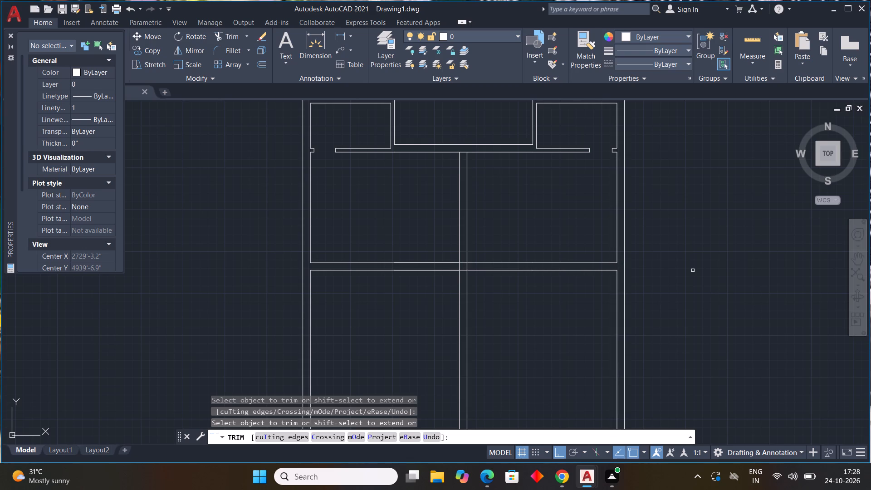
pyautogui.press('Escape')
pyautogui.press('Escape')
pyautogui.press('Escape')
pyautogui.press('Escape')
pyautogui.press('Escape')
pyautogui.press('Escape')
pyautogui.press('Escape')
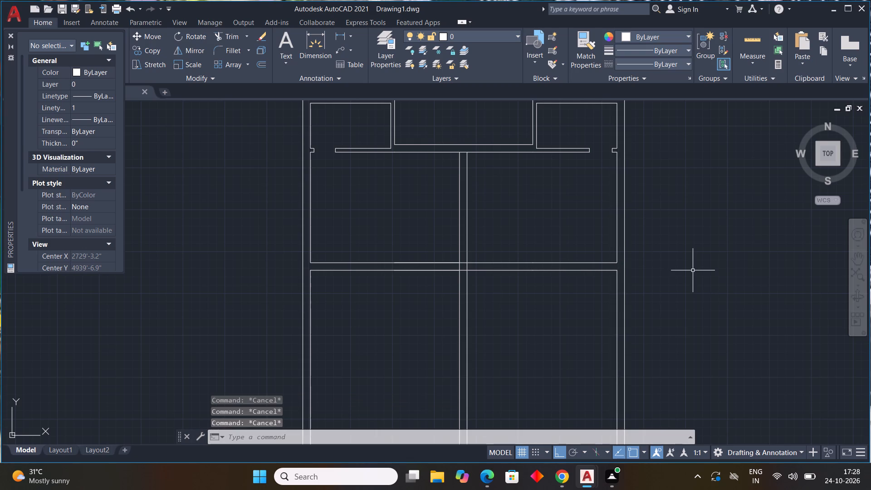
pyautogui.press('Escape')
# Offset the right outer wall's inner face line below the cross wall 11'4" toward the inside of the plan.
pyautogui.write('OFF')
pyautogui.press('space')
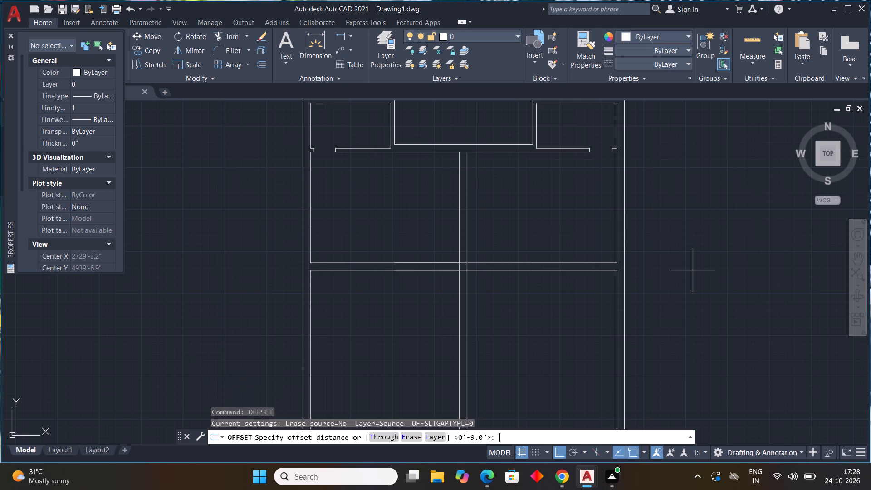
pyautogui.write('11')
pyautogui.press("'")
pyautogui.press('4')
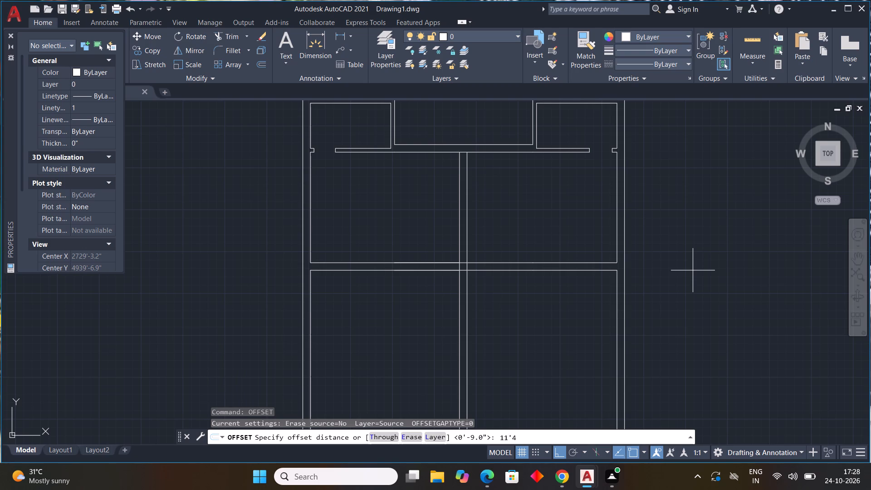
pyautogui.hotkey('shift', '"')
pyautogui.press('Return')
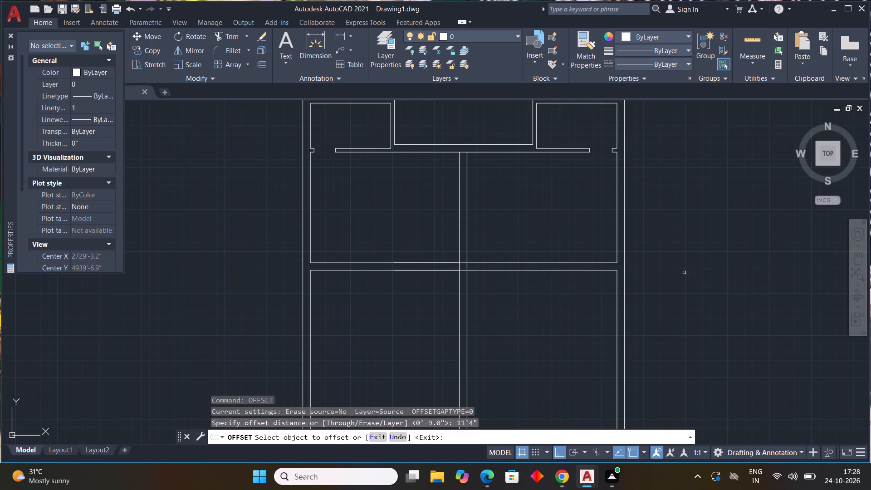
pyautogui.scroll(-1, 586, 356)
pyautogui.moveTo(584, 356); pyautogui.dragTo(555, 304, button='middle')
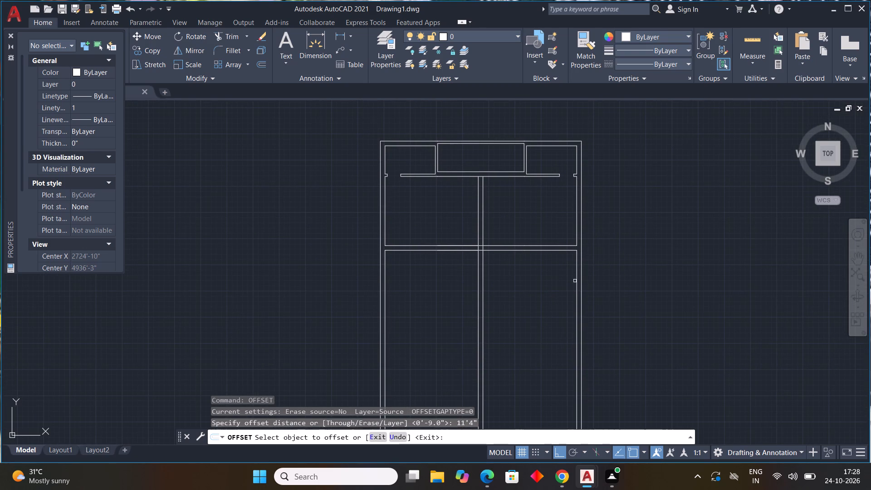
pyautogui.click(576, 278)
pyautogui.click(534, 292)
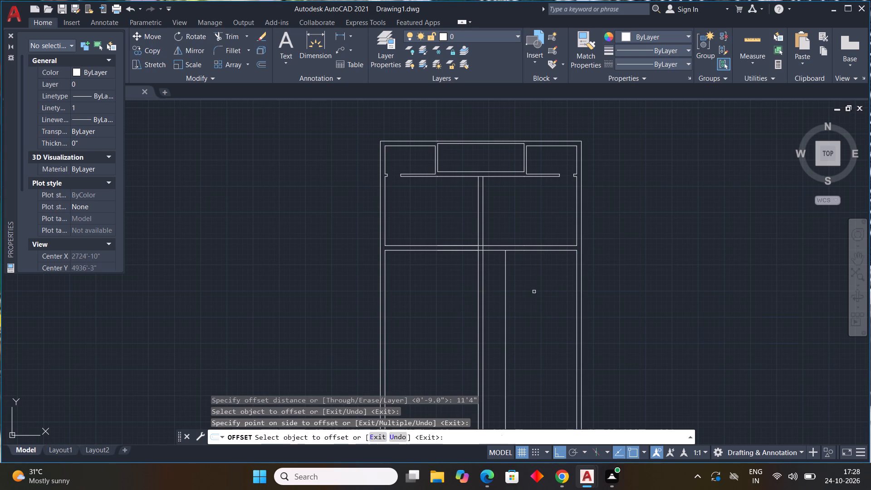
pyautogui.click(384, 293)
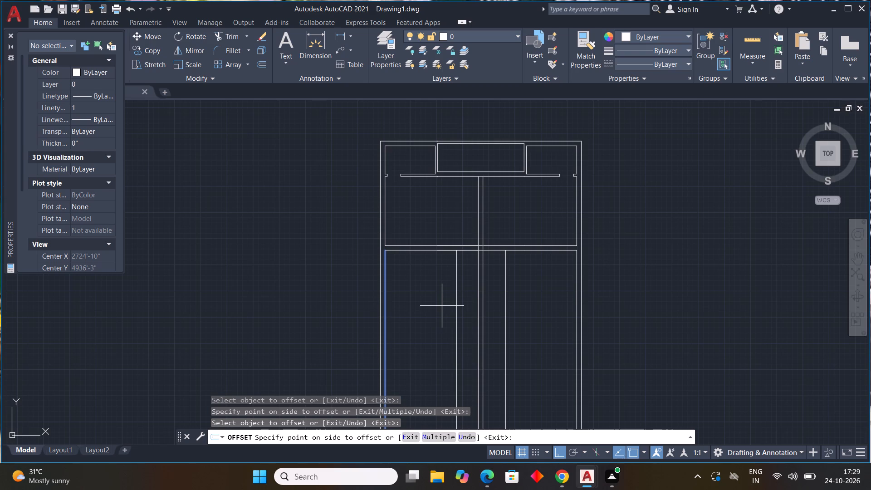
pyautogui.press('Escape')
pyautogui.press('Escape')
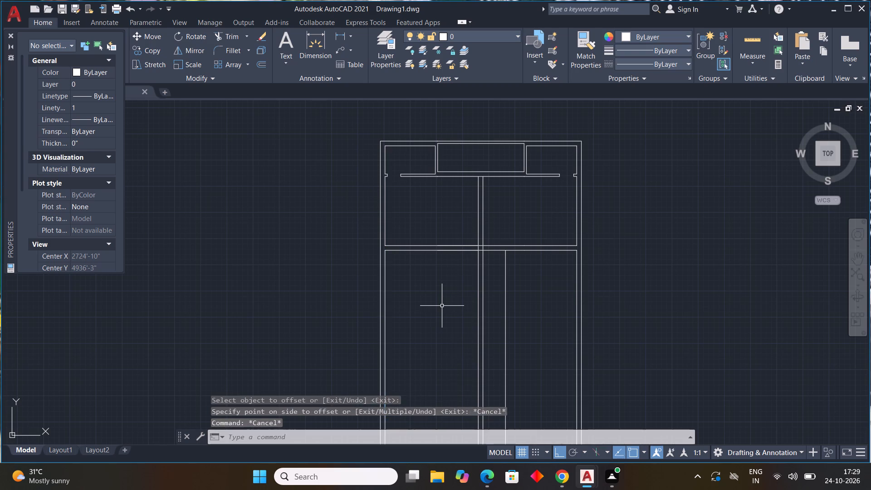
pyautogui.press('Escape')
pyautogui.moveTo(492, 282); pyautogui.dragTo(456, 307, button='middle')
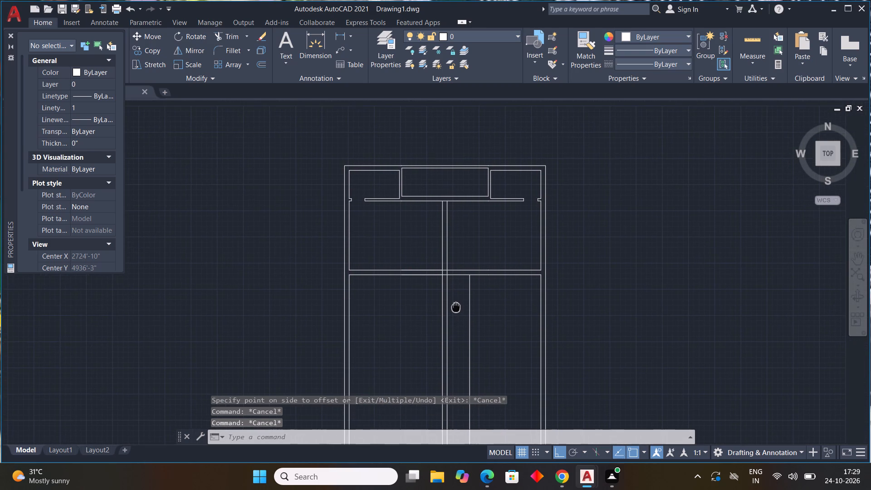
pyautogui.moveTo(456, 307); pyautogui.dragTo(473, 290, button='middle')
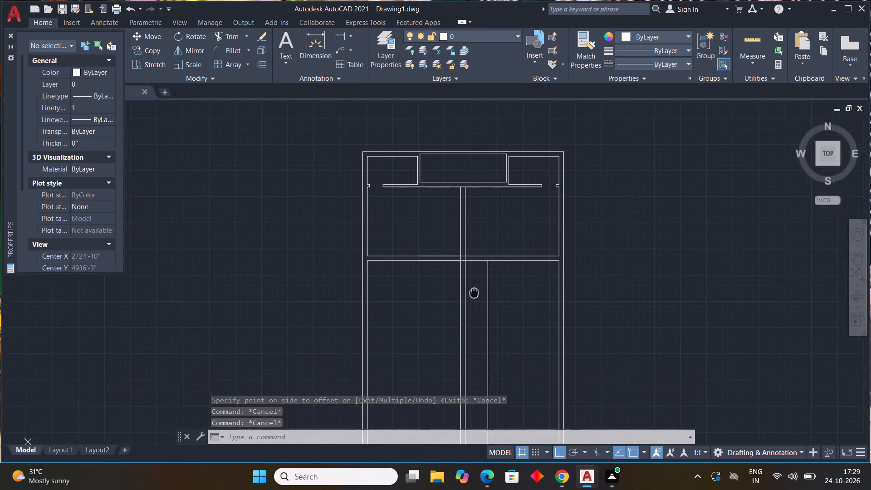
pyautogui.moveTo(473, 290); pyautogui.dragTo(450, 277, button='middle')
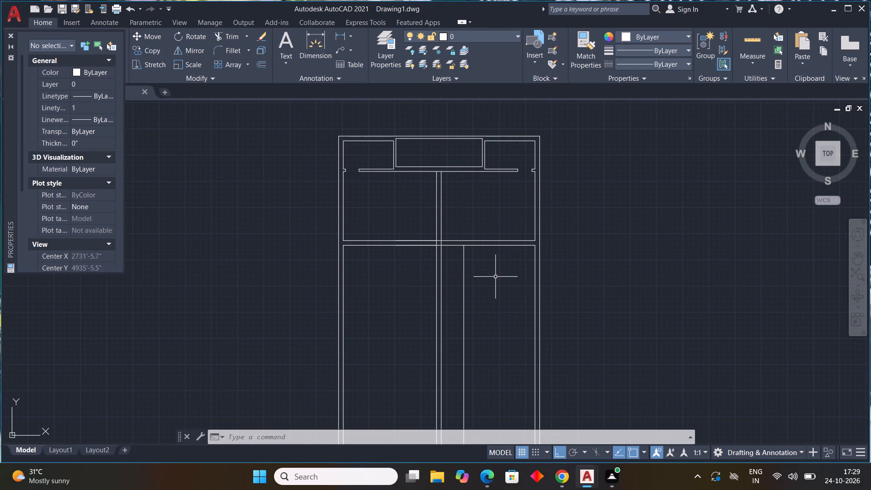
# Offset the new vertical line below the cross wall 9" toward the central wall to form a vertical wall.
pyautogui.press('space')
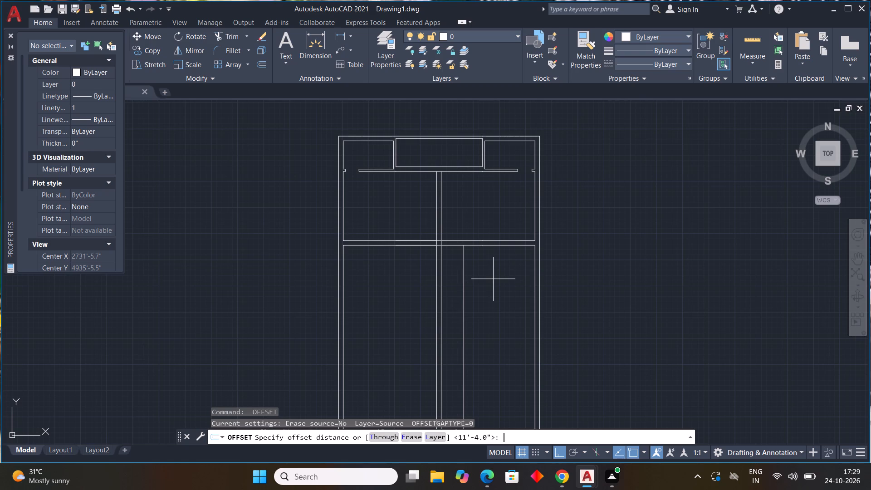
pyautogui.write('9"')
pyautogui.press('Return')
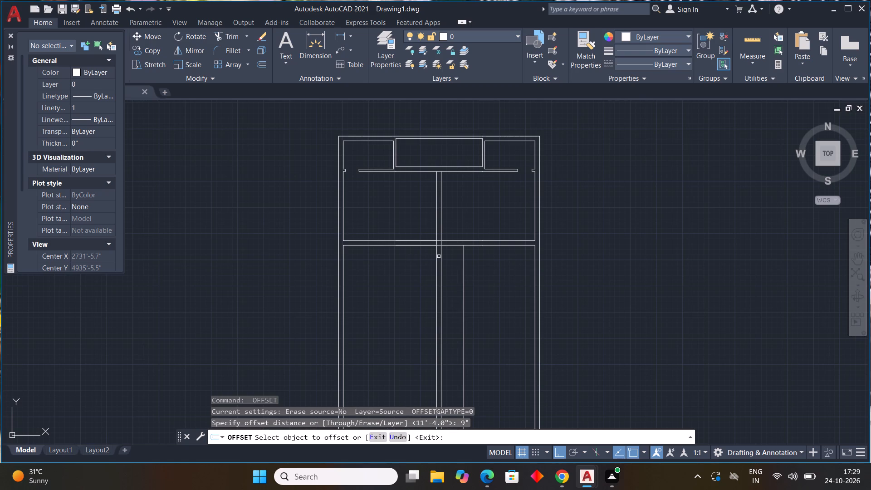
pyautogui.click(462, 263)
pyautogui.click(462, 265)
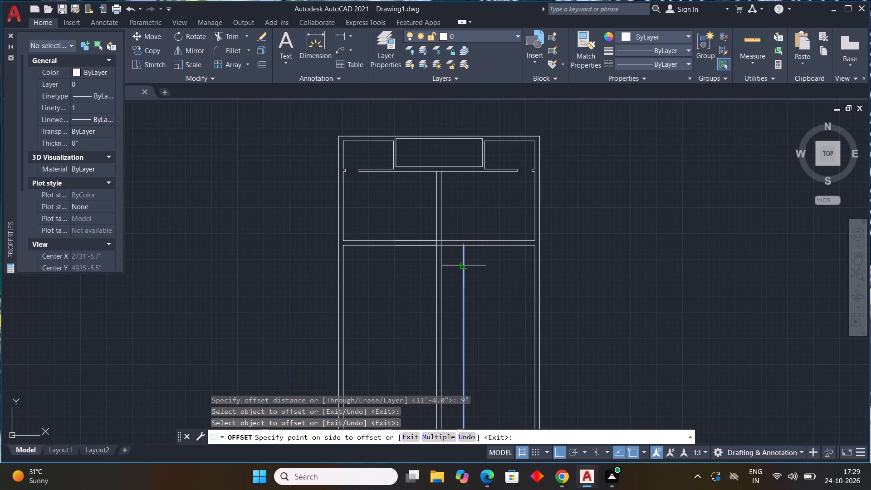
pyautogui.click(451, 264)
pyautogui.press('Escape')
pyautogui.moveTo(486, 276); pyautogui.dragTo(481, 293, button='middle')
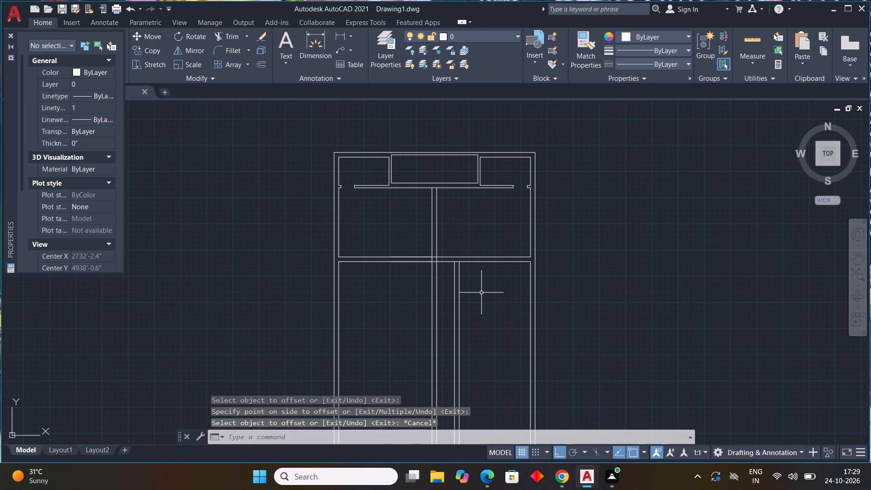
pyautogui.press('Escape')
pyautogui.press('Escape')
# Draw a vertical line across the 9" cross wall, extending the new wall's right face up to the cross wall's upper line.
pyautogui.moveTo(462, 293); pyautogui.dragTo(455, 344, button='middle')
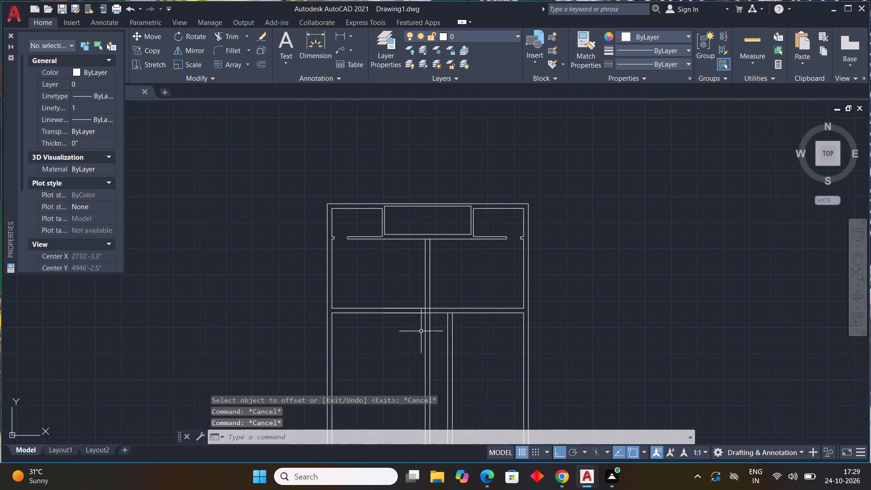
pyautogui.scroll(3, 445, 315)
pyautogui.write('L')
pyautogui.press('space')
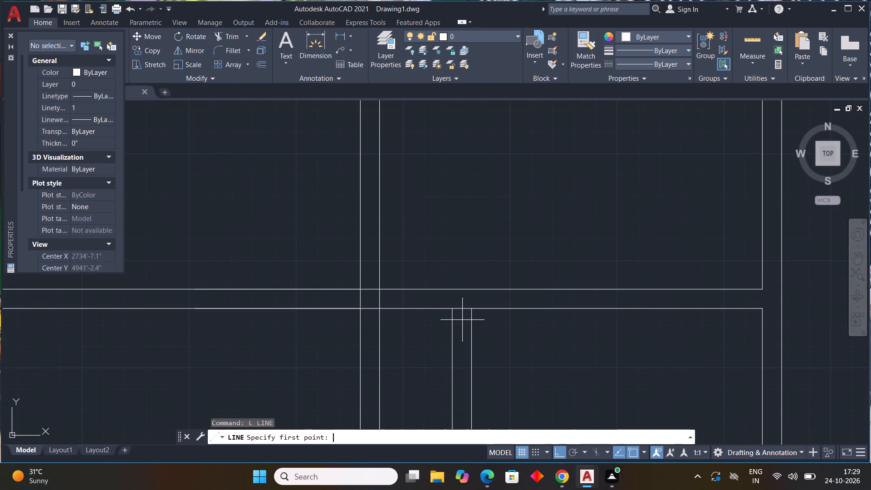
pyautogui.click(474, 308)
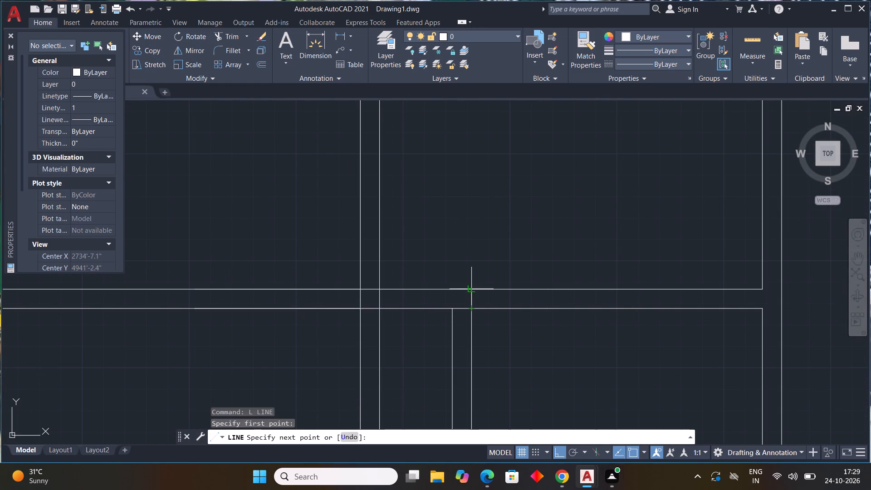
pyautogui.click(473, 290)
pyautogui.press('Escape')
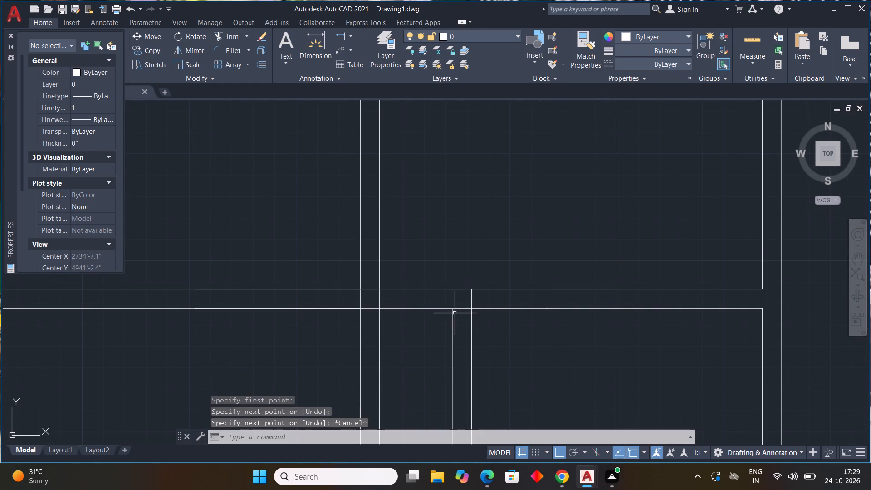
# With ortho off, draw an angled three-segment cap from the new wall's left face to the upper end of its extended right face.
pyautogui.press('l')
pyautogui.press('space')
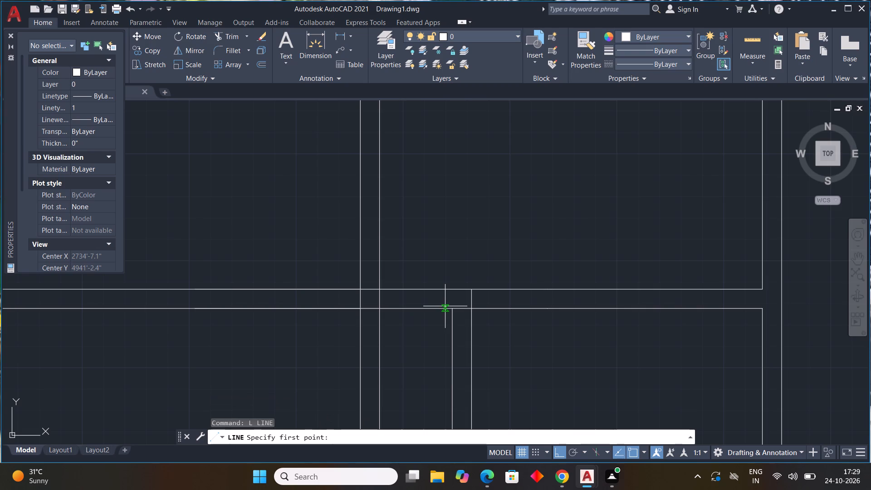
pyautogui.click(455, 309)
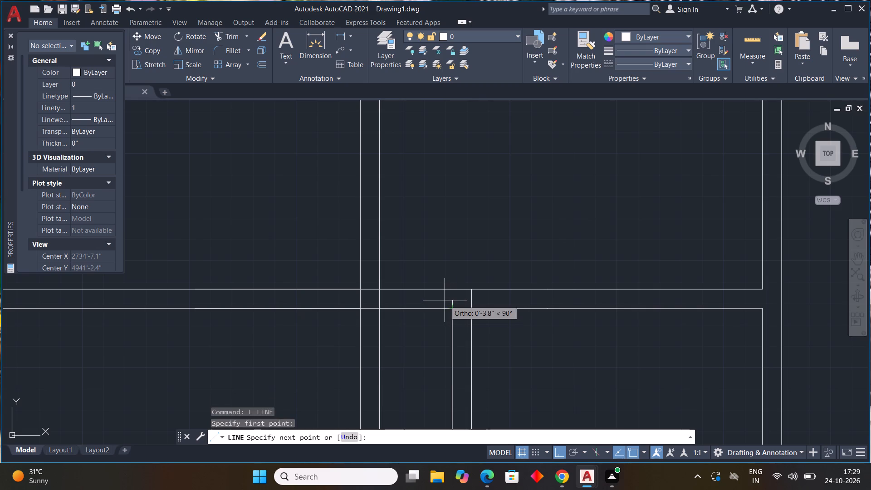
pyautogui.press('F8')
pyautogui.scroll(1, 444, 299)
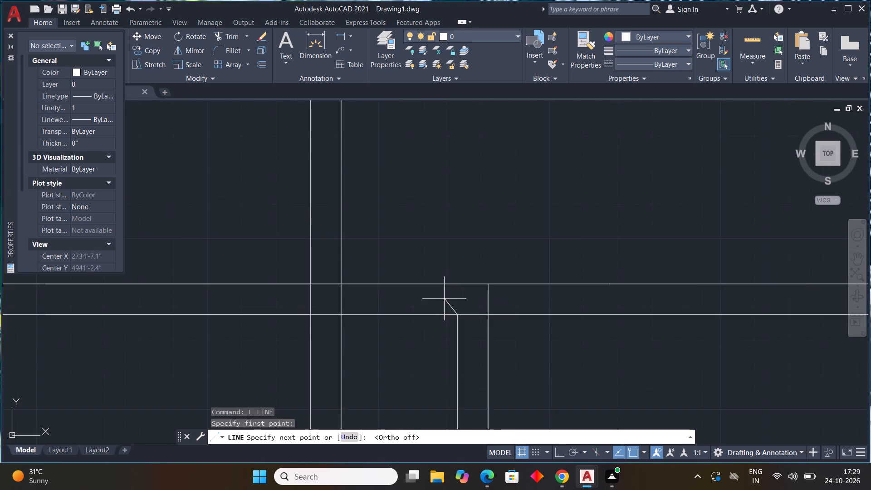
pyautogui.scroll(1, 443, 298)
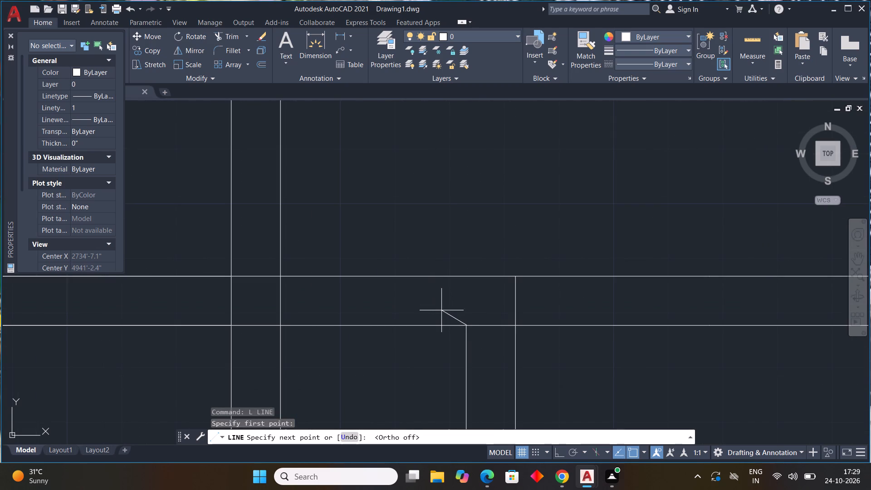
pyautogui.click(444, 314)
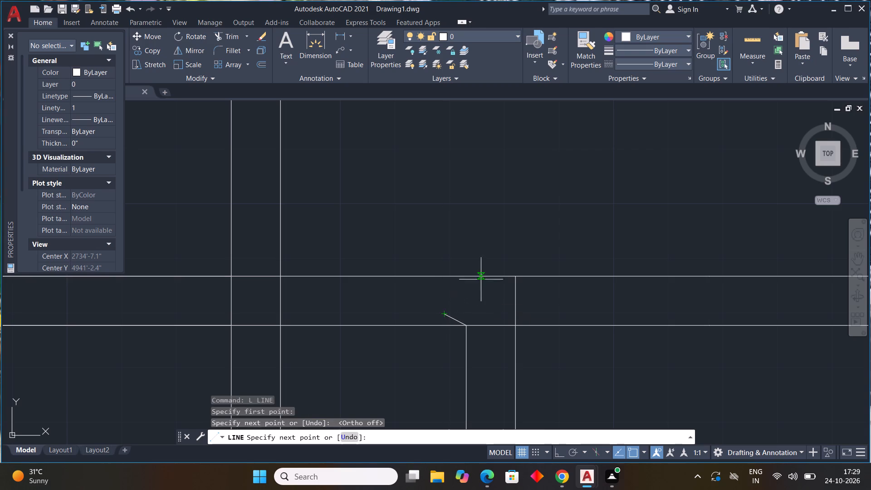
pyautogui.click(497, 261)
pyautogui.click(513, 274)
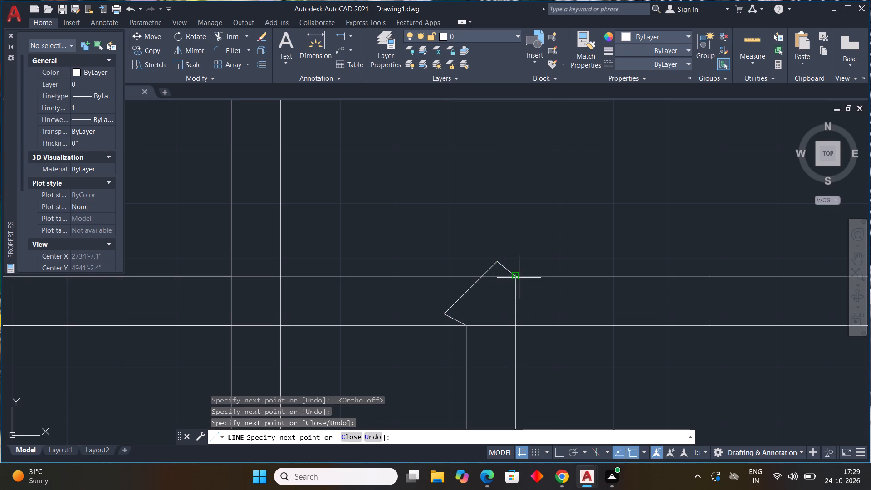
pyautogui.press('Escape')
# Start an angled outline on the central wall's right face above the cross wall, passing beyond its left face and into a small peak between the faces.
pyautogui.scroll(-3, 519, 284)
pyautogui.press('l')
pyautogui.press('space')
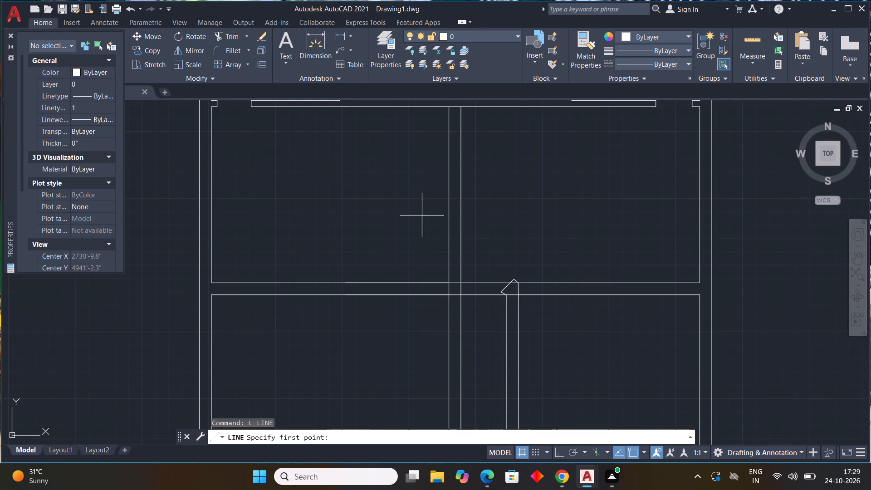
pyautogui.click(463, 207)
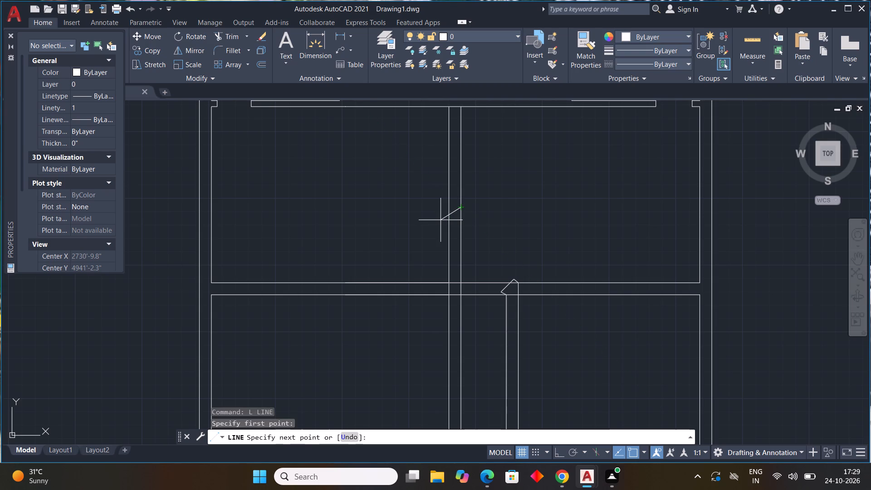
pyautogui.click(440, 220)
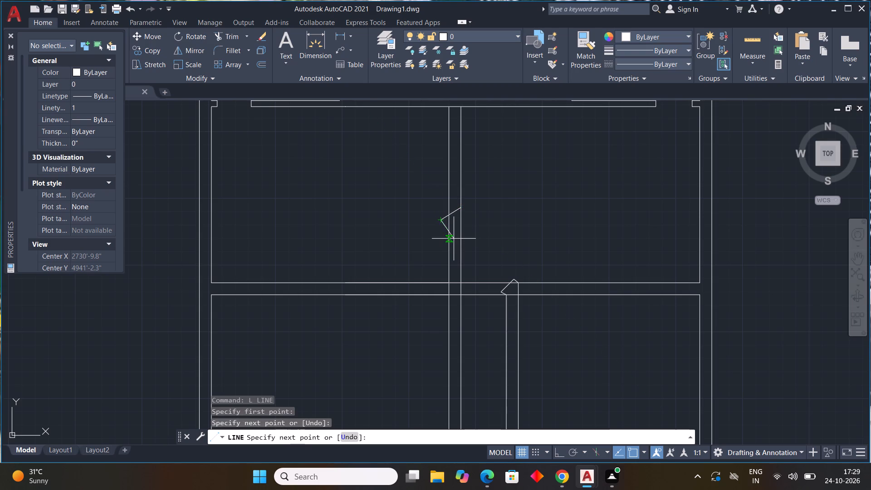
pyautogui.click(454, 239)
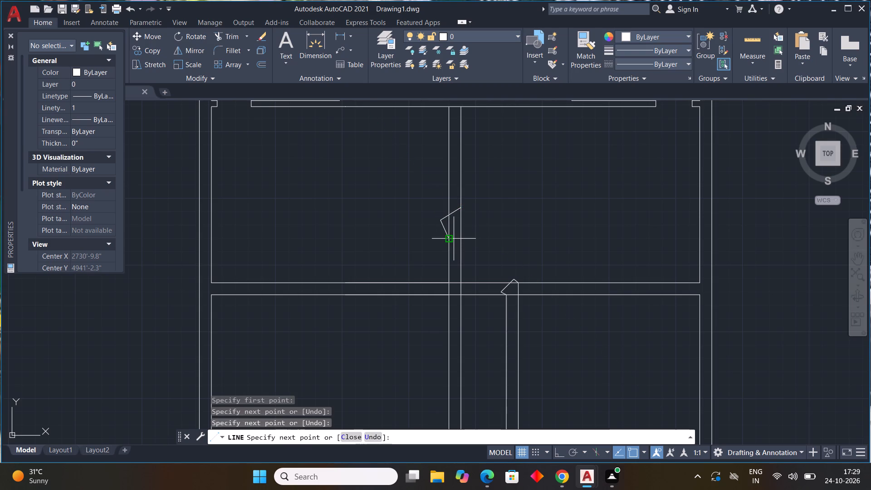
pyautogui.scroll(3, 455, 239)
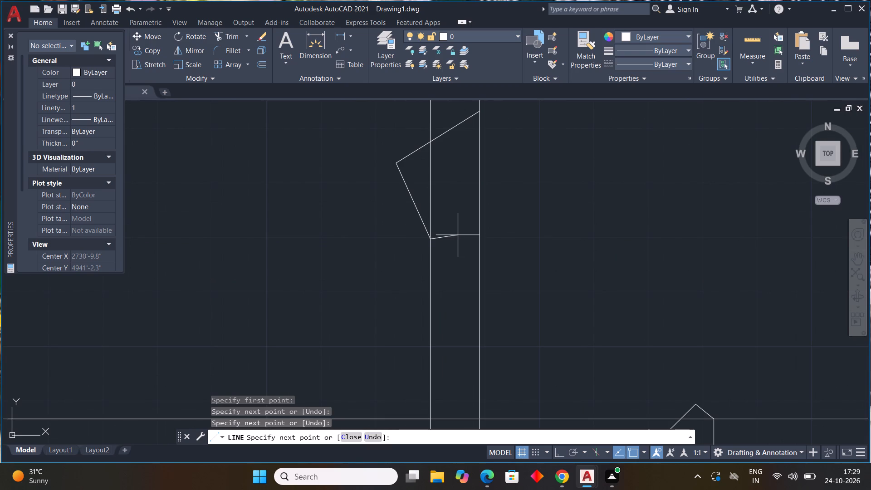
pyautogui.hotkey('ctrl', 'z')
pyautogui.scroll(4, 453, 236)
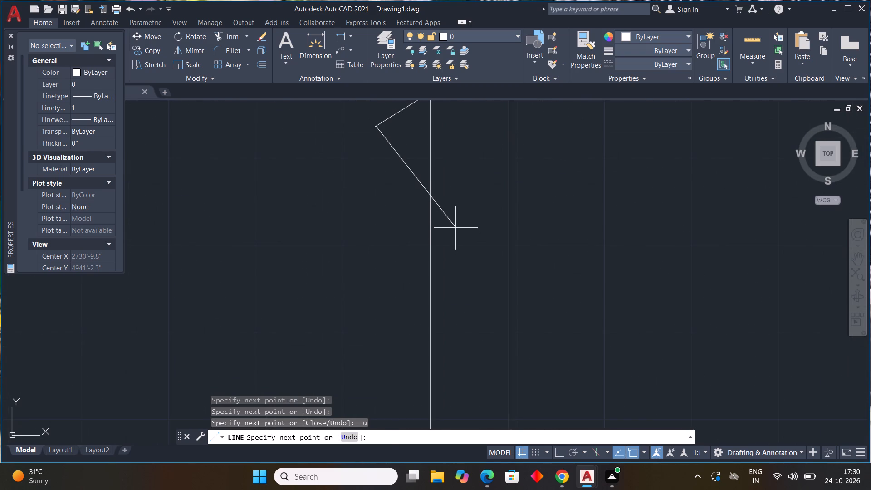
pyautogui.click(455, 228)
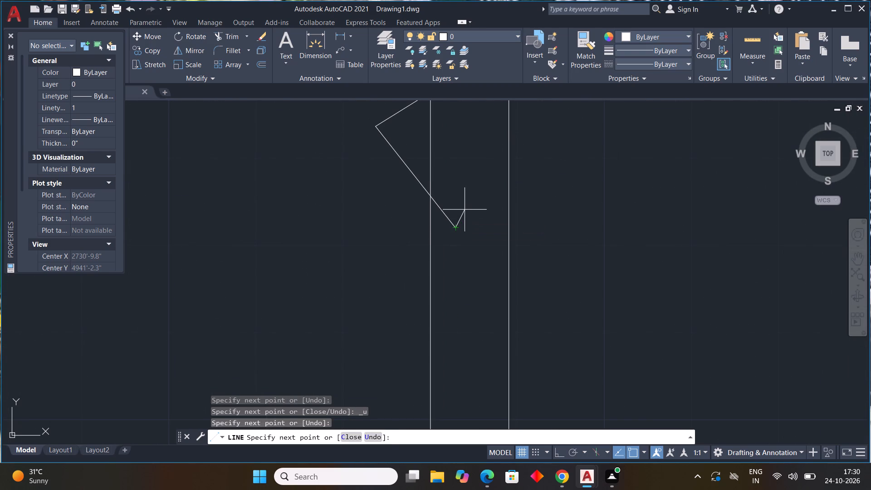
pyautogui.click(466, 210)
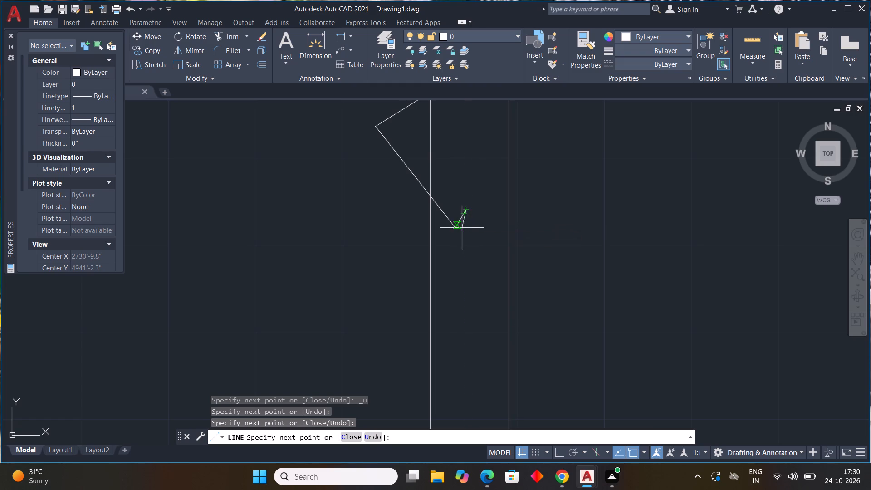
pyautogui.click(476, 229)
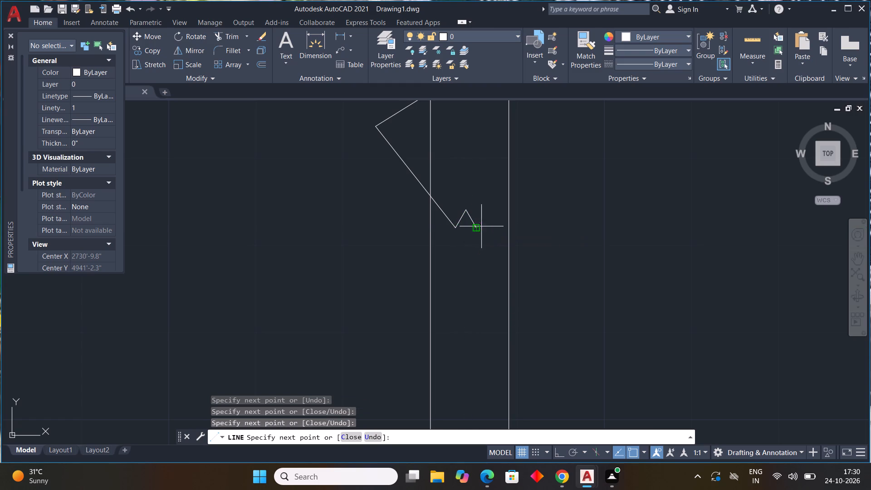
# Continue the angled outline beyond the central wall's right face and bring it back to its starting point.
pyautogui.moveTo(510, 194); pyautogui.dragTo(475, 248, button='middle')
pyautogui.moveTo(510, 200); pyautogui.dragTo(508, 246, button='middle')
pyautogui.scroll(-1, 510, 201)
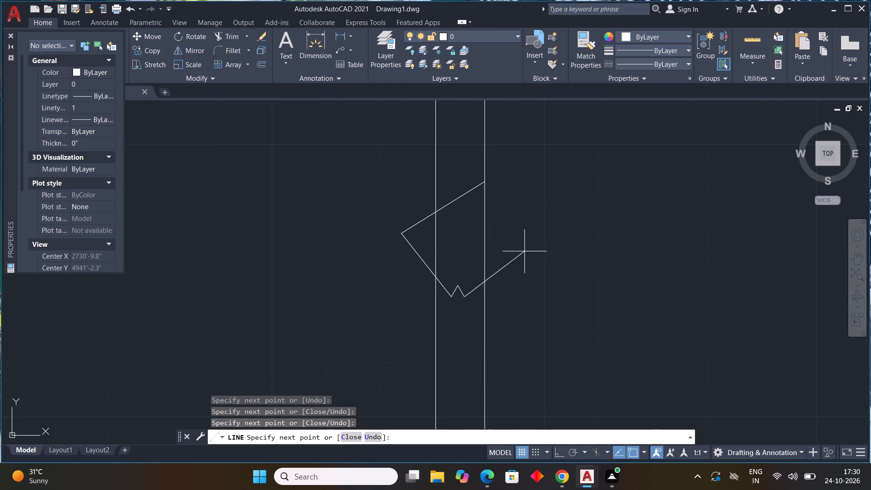
pyautogui.click(535, 255)
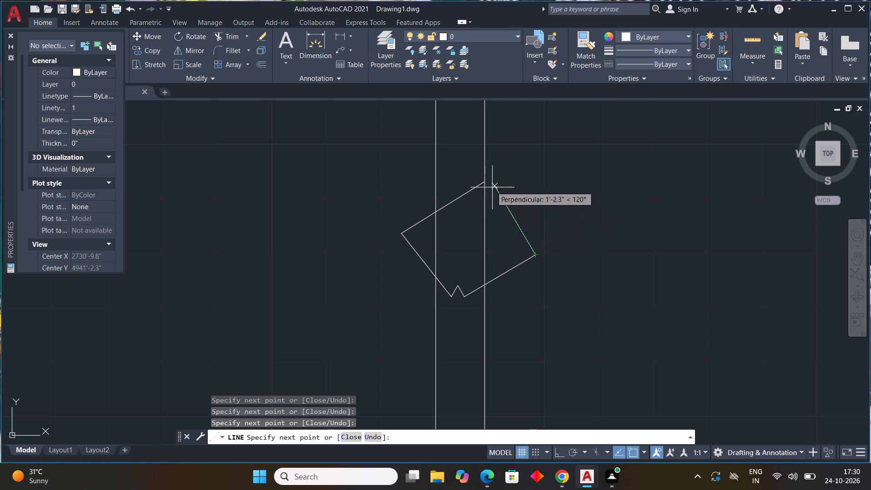
pyautogui.scroll(-2, 487, 184)
pyautogui.scroll(-2, 507, 219)
pyautogui.moveTo(508, 239); pyautogui.dragTo(507, 242, button='middle')
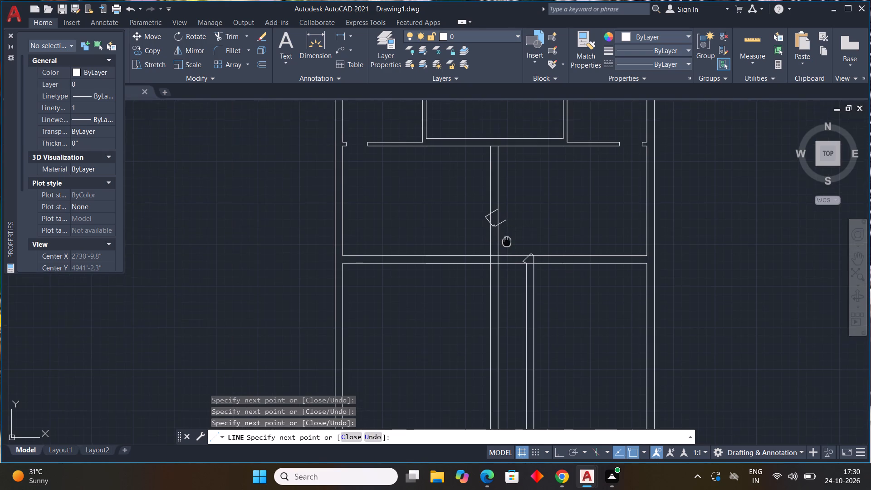
pyautogui.moveTo(507, 242); pyautogui.dragTo(499, 262, button='middle')
pyautogui.scroll(3, 499, 263)
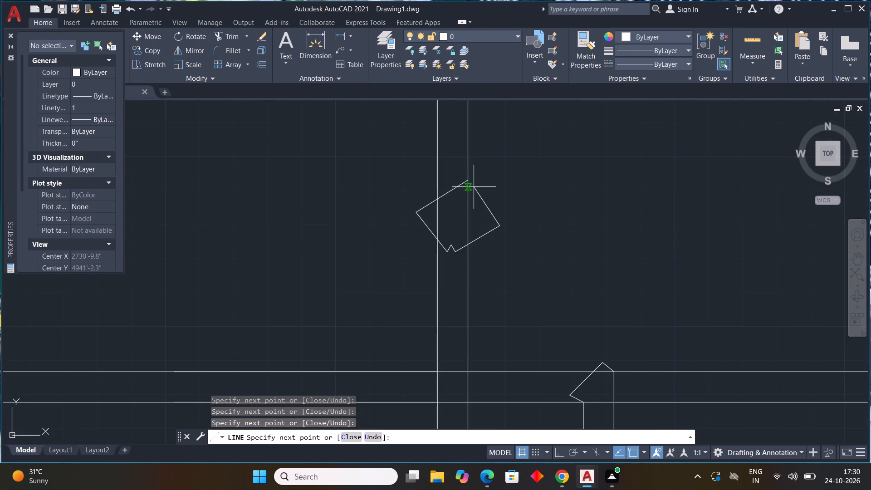
pyautogui.click(470, 184)
pyautogui.press('Escape')
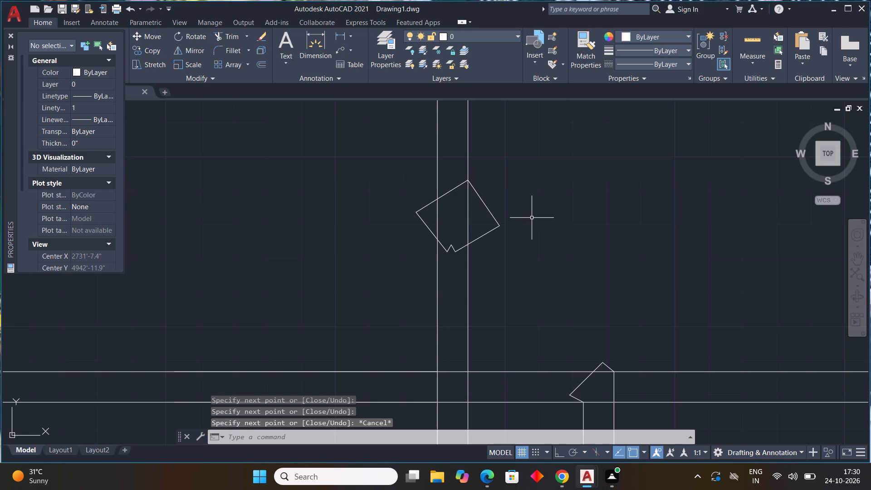
# Trim the outline's upper edge between the central wall faces and both wall face lines inside the outline.
pyautogui.press('t')
pyautogui.press('r')
pyautogui.press('space')
pyautogui.click(455, 186)
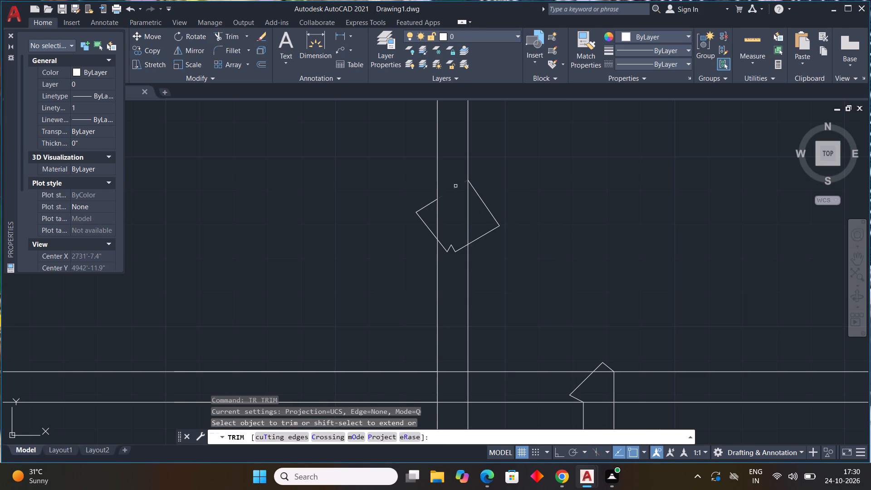
pyautogui.scroll(-2, 452, 239)
pyautogui.click(446, 234)
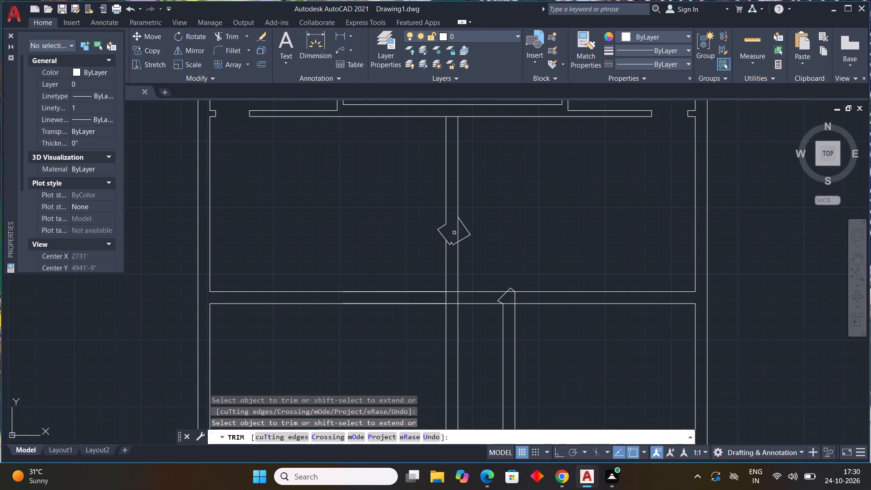
pyautogui.click(459, 230)
# Trim both central wall face lines between the angled outline and the cross wall.
pyautogui.scroll(-1, 476, 252)
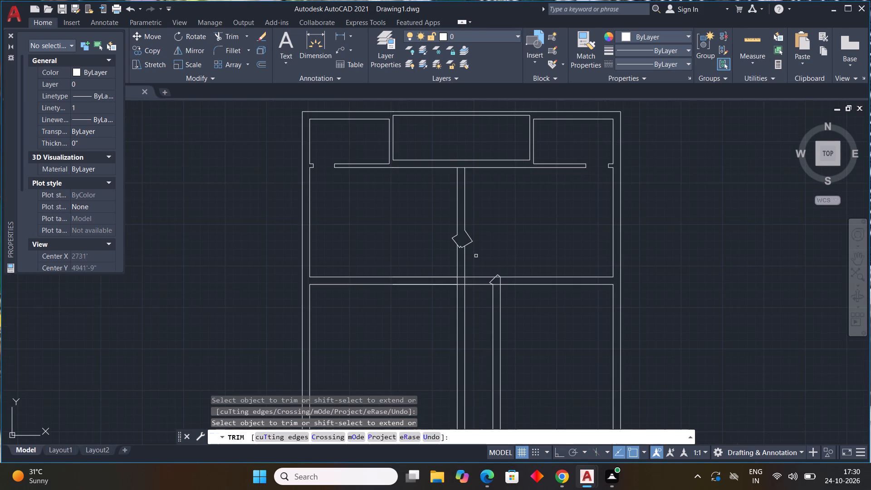
pyautogui.moveTo(476, 256); pyautogui.dragTo(459, 228, button='middle')
pyautogui.moveTo(435, 241); pyautogui.dragTo(455, 237)
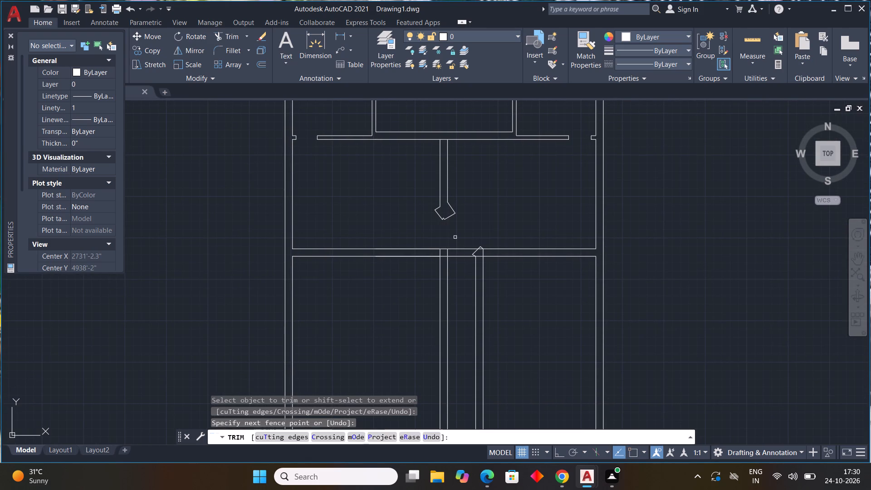
pyautogui.press('Escape')
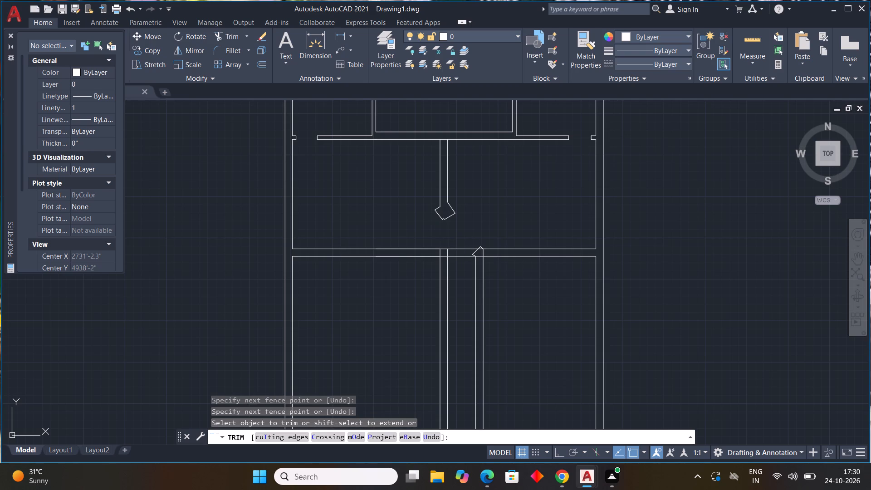
# Draw a slanted line across the cross wall, from its lower face to its upper face, just left of the central wall.
pyautogui.write('L')
pyautogui.press('space')
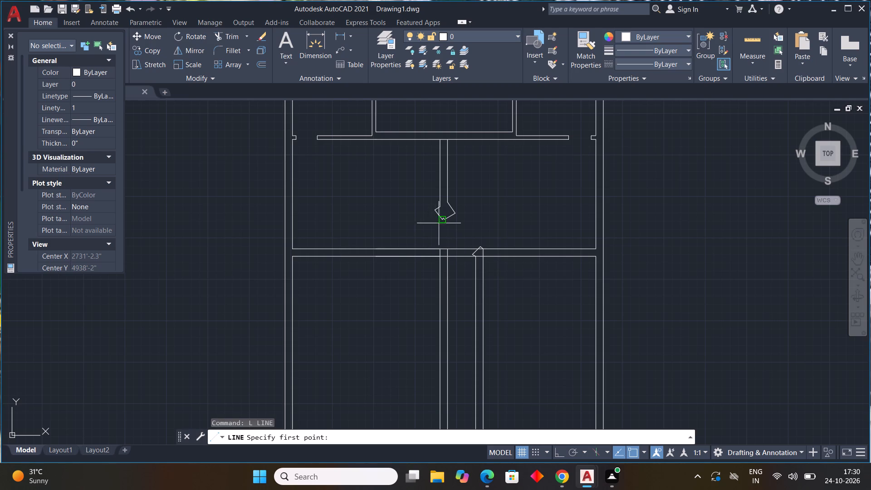
pyautogui.click(423, 255)
pyautogui.scroll(3, 412, 248)
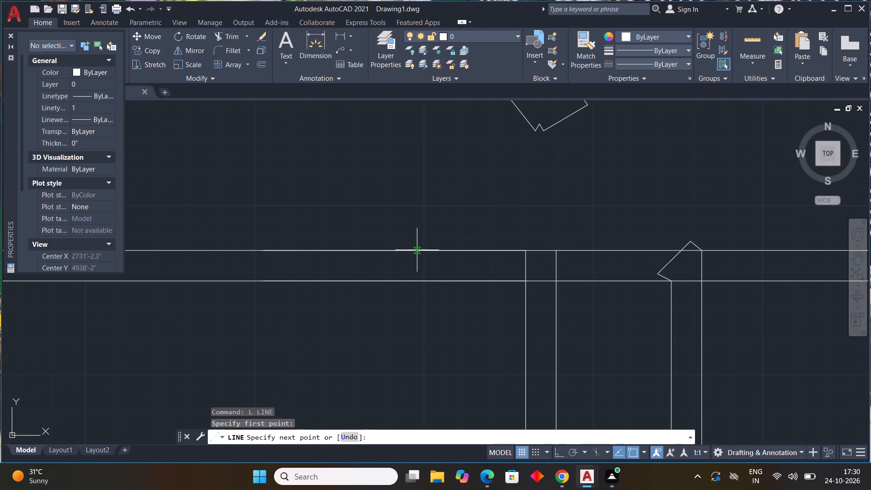
pyautogui.scroll(-1, 417, 251)
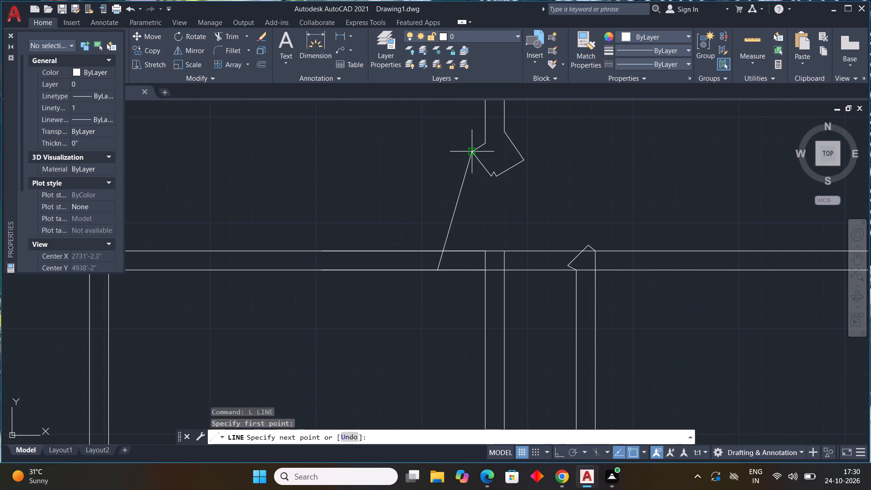
pyautogui.click(400, 250)
pyautogui.press('Escape')
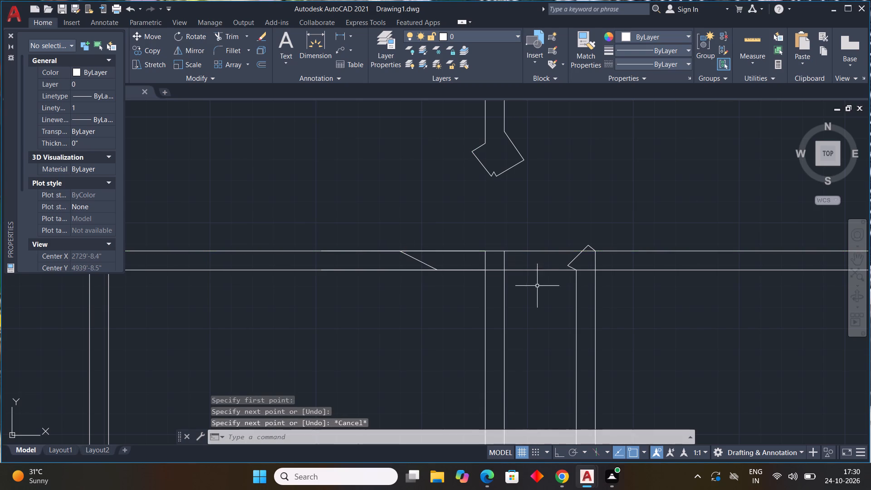
# Trim the cross wall lines and the lower central wall between the slanted line and the right-hand wall's angled end.
pyautogui.scroll(-1, 538, 289)
pyautogui.moveTo(534, 289); pyautogui.dragTo(509, 288, button='middle')
pyautogui.scroll(-1, 518, 292)
pyautogui.press('t')
pyautogui.press('r')
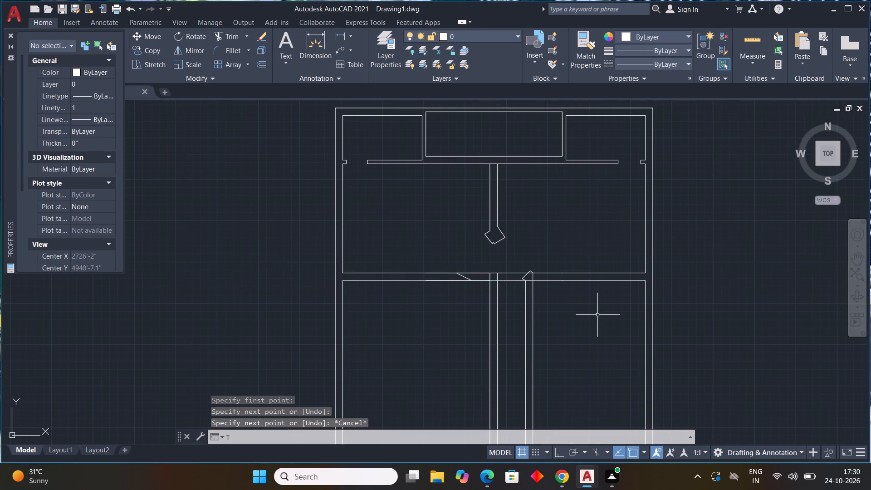
pyautogui.press('space')
pyautogui.moveTo(494, 266); pyautogui.dragTo(481, 283)
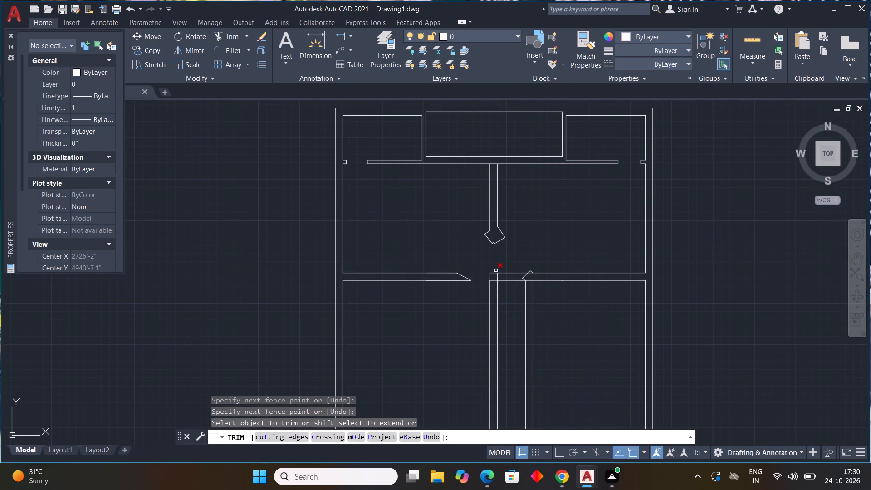
pyautogui.moveTo(498, 266); pyautogui.dragTo(479, 301)
pyautogui.moveTo(509, 265); pyautogui.dragTo(491, 298)
pyautogui.scroll(-2, 504, 286)
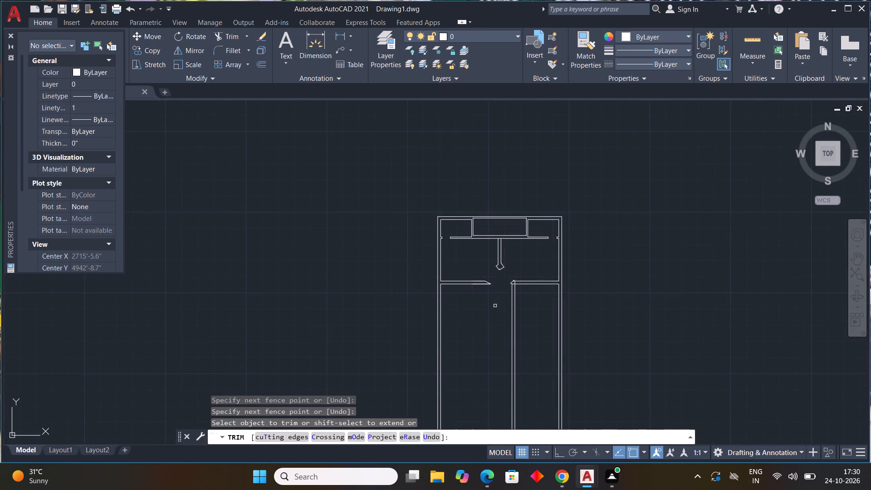
pyautogui.moveTo(490, 303); pyautogui.dragTo(465, 289, button='middle')
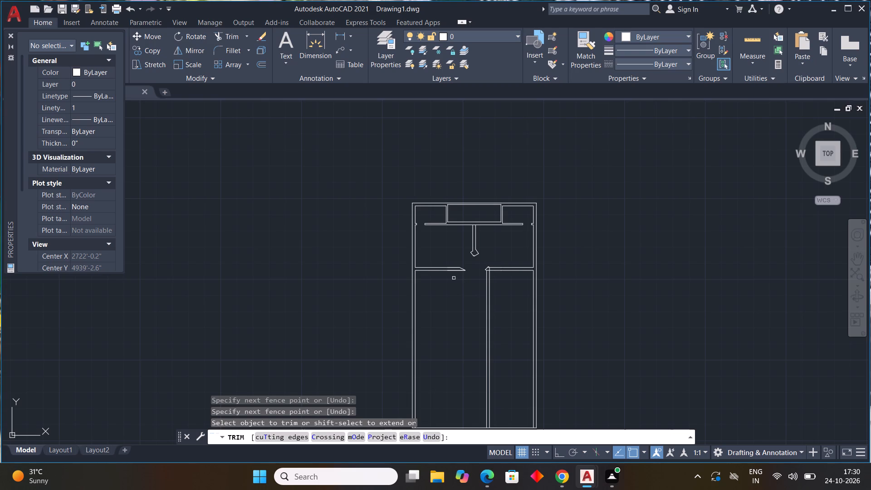
pyautogui.scroll(3, 455, 276)
pyautogui.press('Escape')
pyautogui.press('Escape')
pyautogui.press('Escape')
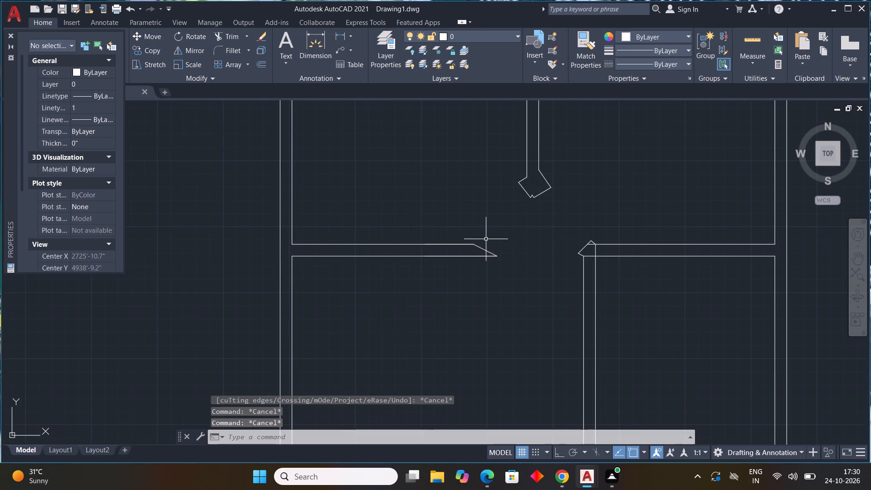
# Erase the slanted line closing the left cross wall's end.
pyautogui.scroll(1, 479, 249)
pyautogui.moveTo(479, 249); pyautogui.dragTo(487, 243, button='middle')
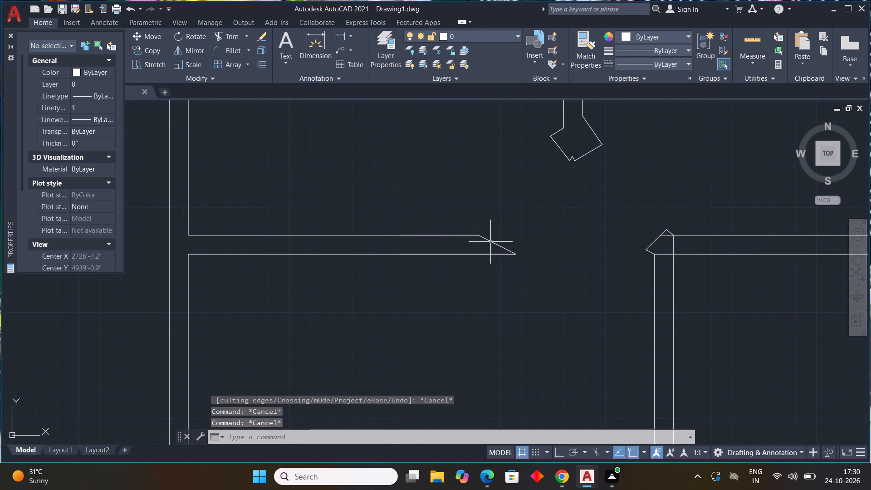
pyautogui.click(498, 247)
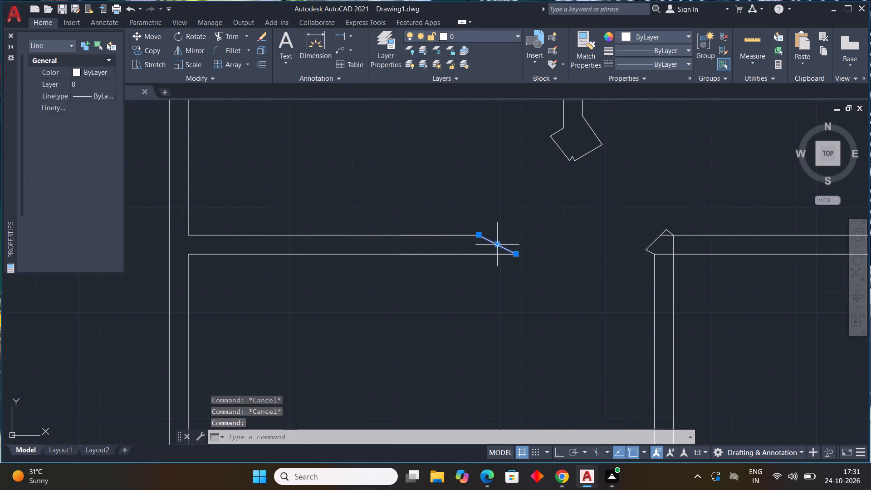
pyautogui.press('Delete')
# Close the left cross wall's end with a short vertical edge, a long slope past the upper face and a short return.
pyautogui.press('l')
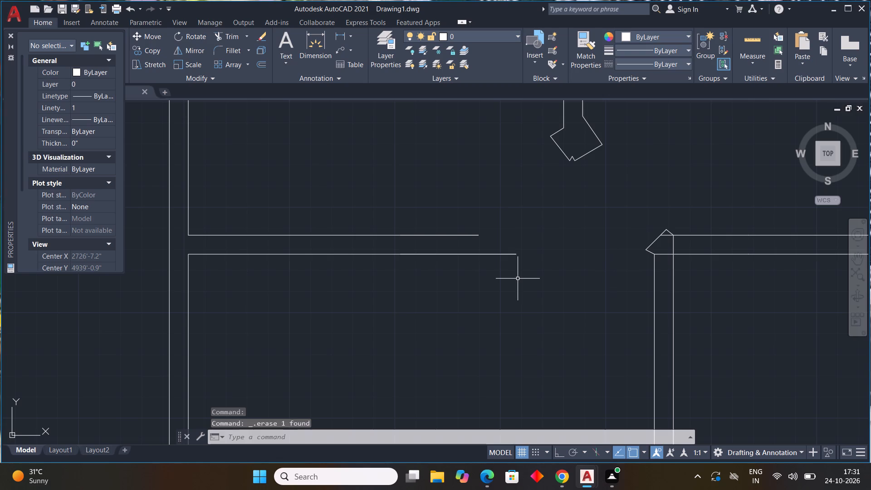
pyautogui.press('space')
pyautogui.click(516, 253)
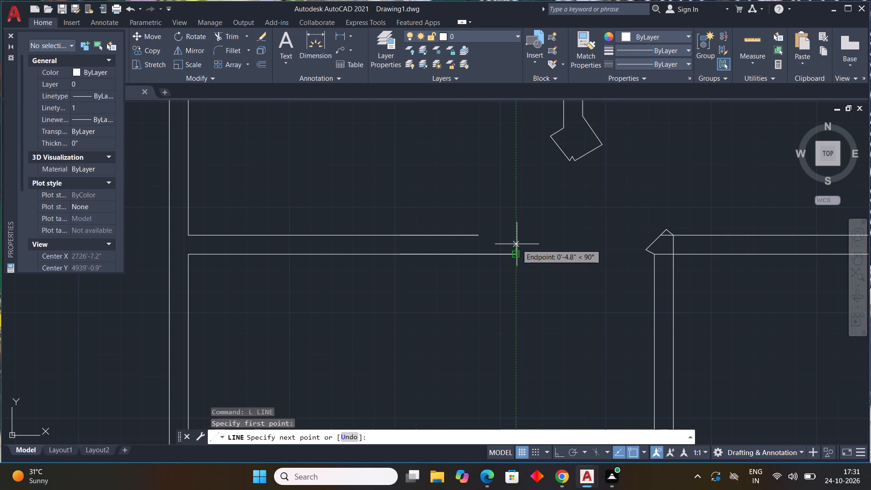
pyautogui.middleClick(518, 246)
pyautogui.scroll(3, 522, 252)
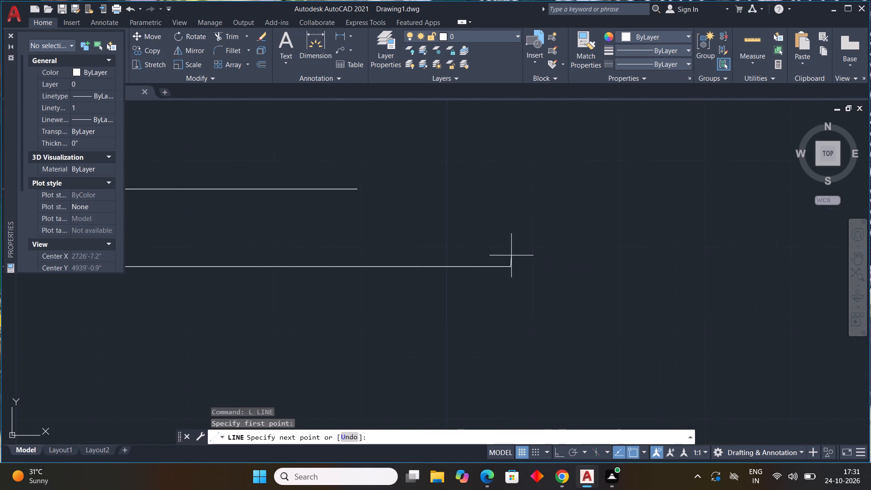
pyautogui.press('F8')
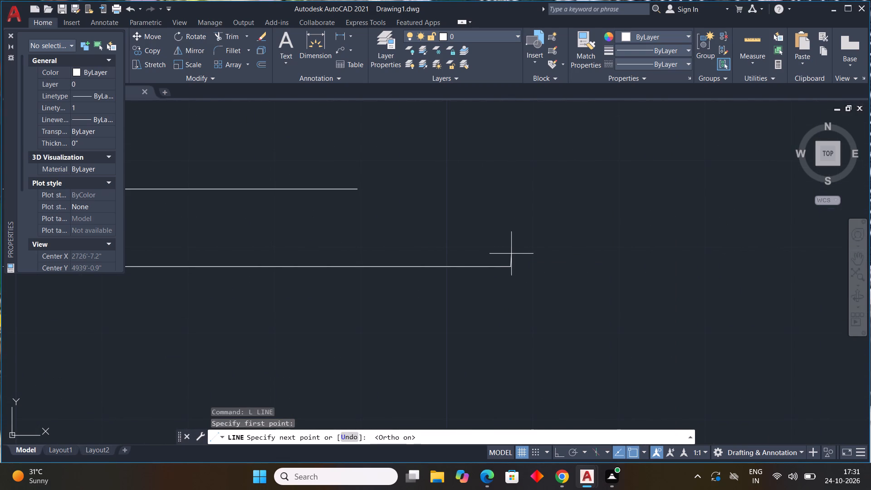
pyautogui.click(511, 254)
pyautogui.press('F8')
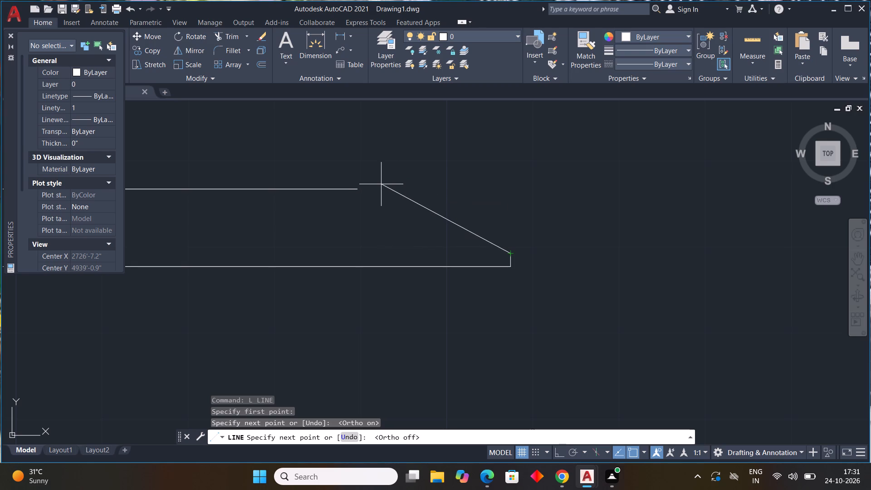
pyautogui.click(378, 171)
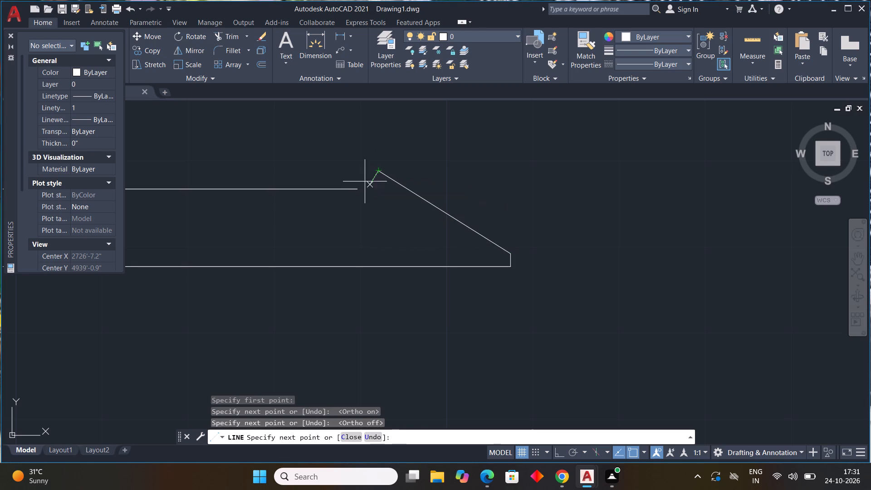
pyautogui.click(359, 189)
pyautogui.press('Escape')
# Draw a short line across the lower vertical wall just below the cross wall for the doorway's upper edge.
pyautogui.scroll(-3, 434, 211)
pyautogui.scroll(-3, 455, 252)
pyautogui.moveTo(474, 273); pyautogui.dragTo(512, 214, button='middle')
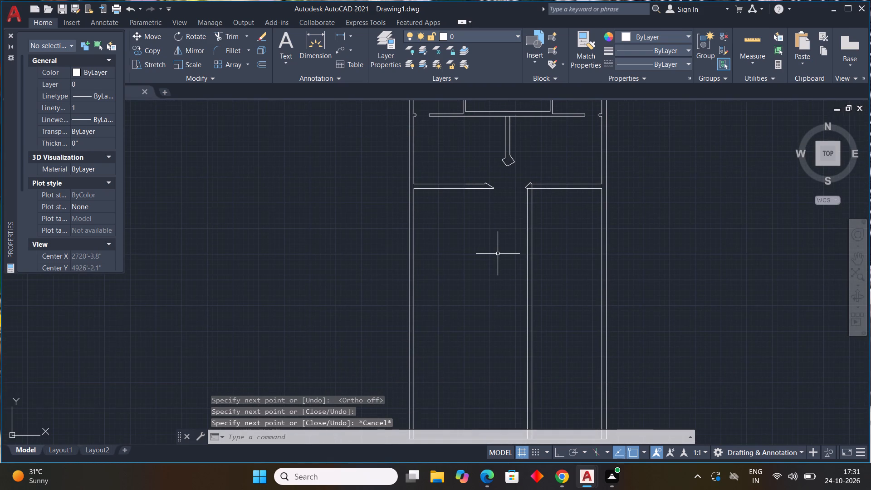
pyautogui.press('Escape')
pyautogui.moveTo(482, 236); pyautogui.dragTo(496, 215, button='middle')
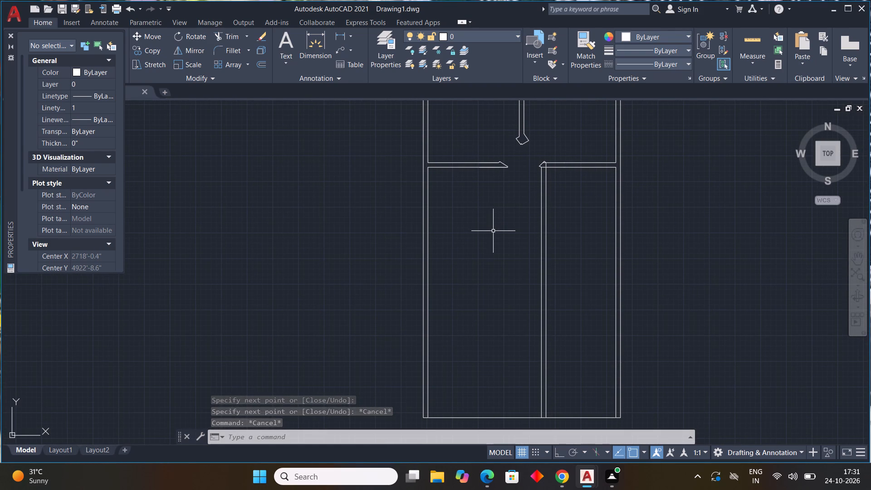
pyautogui.write('L')
pyautogui.press('space')
pyautogui.scroll(3, 540, 157)
pyautogui.moveTo(597, 237); pyautogui.dragTo(566, 229, button='middle')
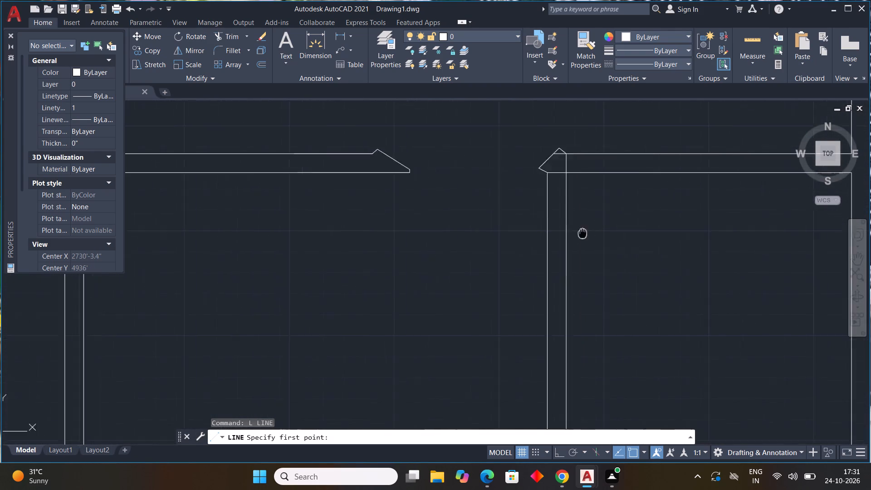
pyautogui.moveTo(566, 229); pyautogui.dragTo(519, 210, button='middle')
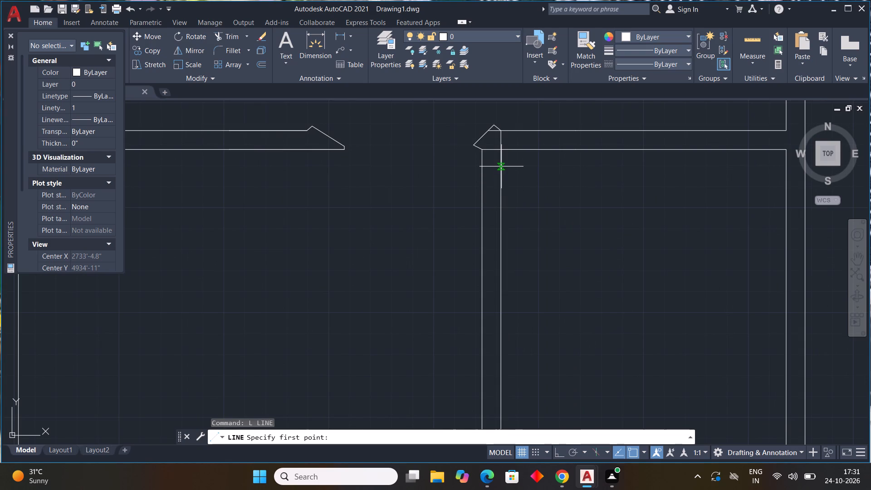
pyautogui.click(501, 167)
pyautogui.click(480, 166)
pyautogui.press('Escape')
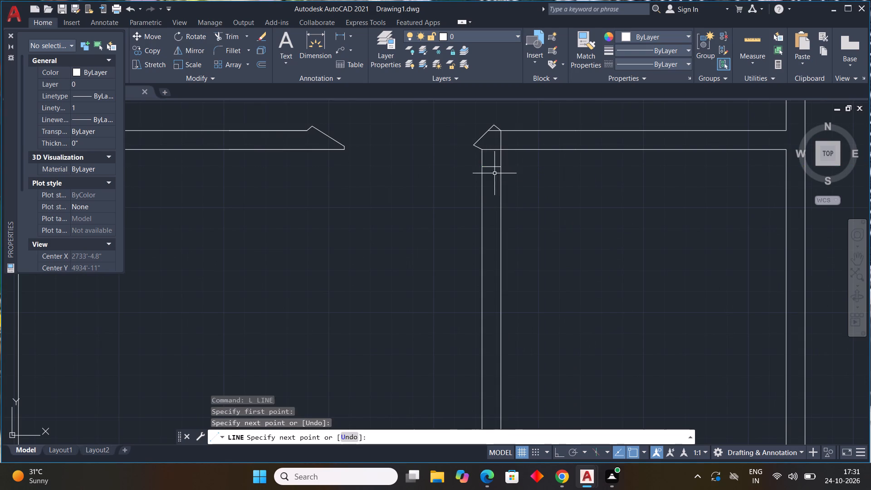
# Draw a second short line across the same vertical wall farther down for the doorway's lower edge.
pyautogui.scroll(-2, 532, 218)
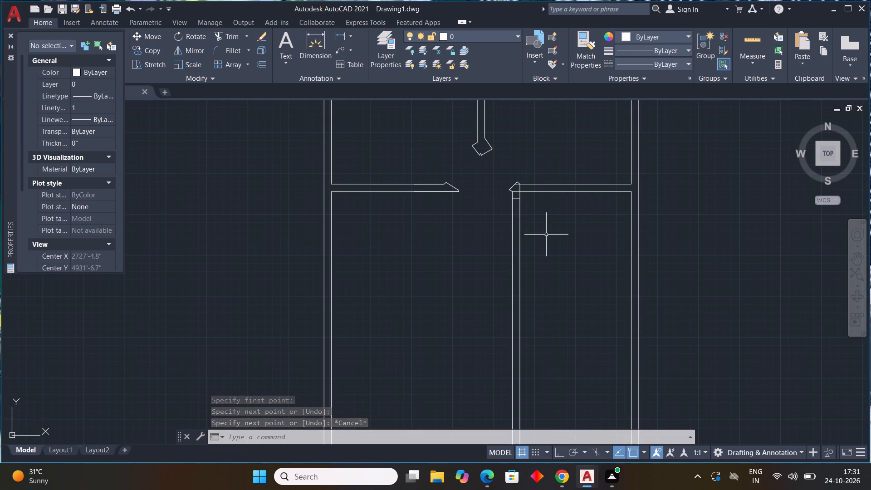
pyautogui.press('space')
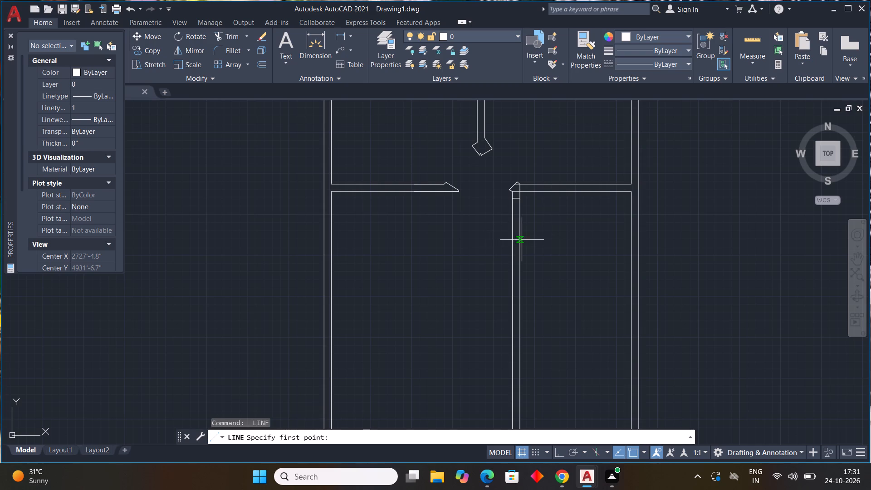
pyautogui.scroll(1, 523, 236)
pyautogui.click(519, 232)
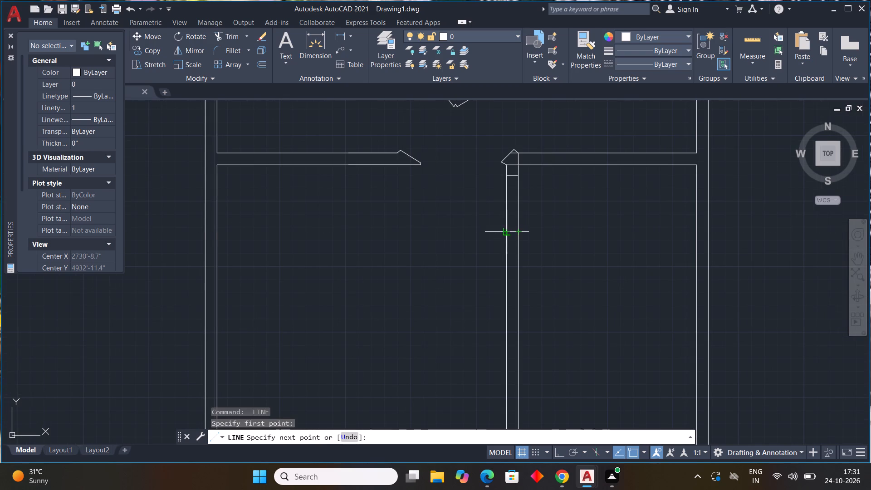
pyautogui.click(505, 232)
pyautogui.press('`')
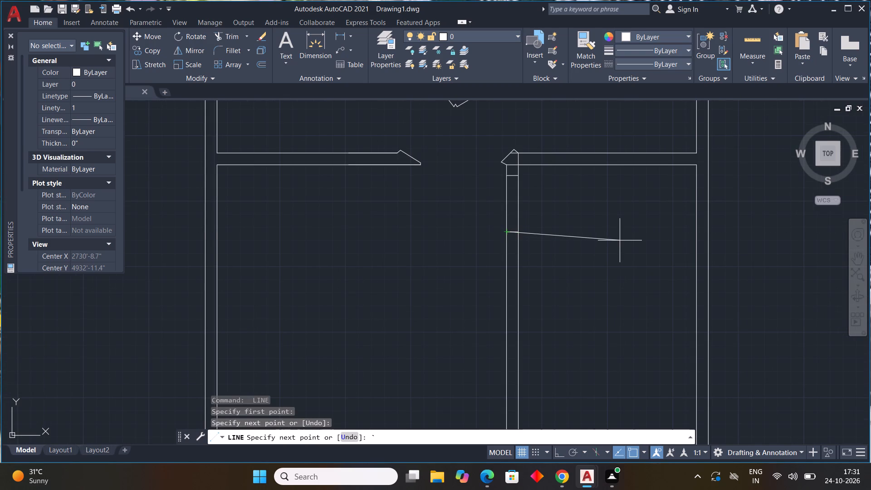
pyautogui.press('Escape')
pyautogui.press('Escape')
pyautogui.press('Escape')
# Trim both faces of the vertical wall between the two short lines to open the doorway.
pyautogui.write('TR')
pyautogui.press('space')
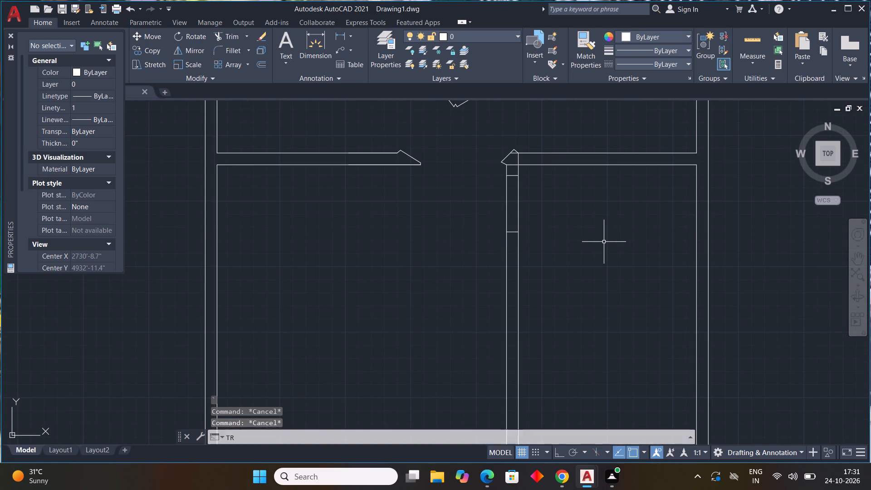
pyautogui.moveTo(458, 196); pyautogui.dragTo(576, 211)
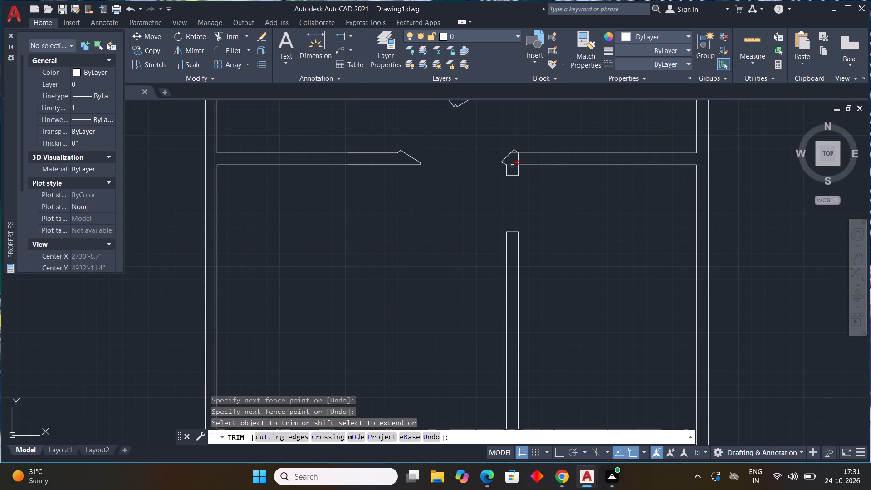
# Trim the leftover wall face lines inside the junction of the cross wall, the vertical wall stub and the angled end.
pyautogui.click(512, 169)
pyautogui.click(512, 162)
pyautogui.moveTo(514, 162); pyautogui.dragTo(522, 164)
pyautogui.scroll(2, 515, 155)
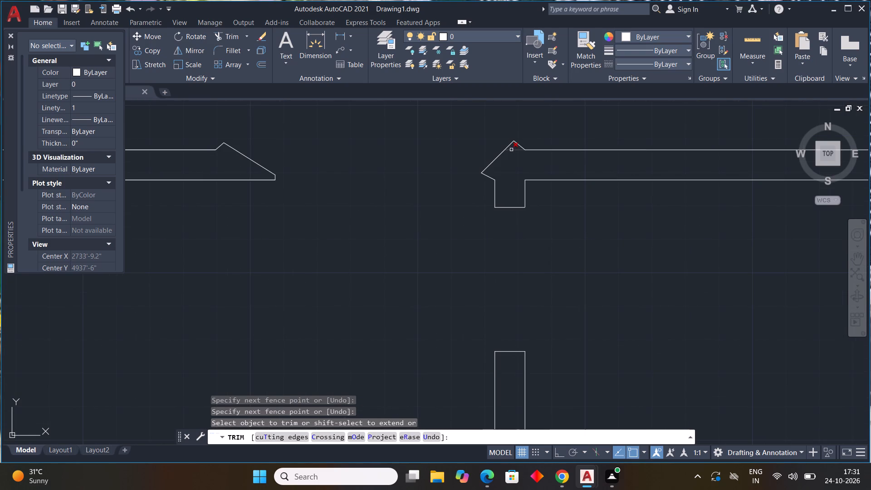
pyautogui.click(512, 148)
pyautogui.scroll(-4, 510, 200)
pyautogui.scroll(-1, 546, 242)
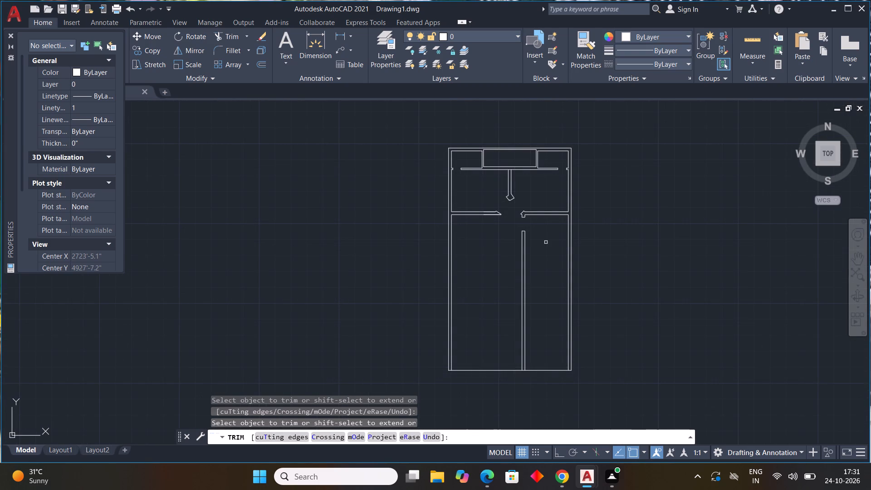
pyautogui.press('Escape')
pyautogui.press('Escape')
pyautogui.press('Escape')
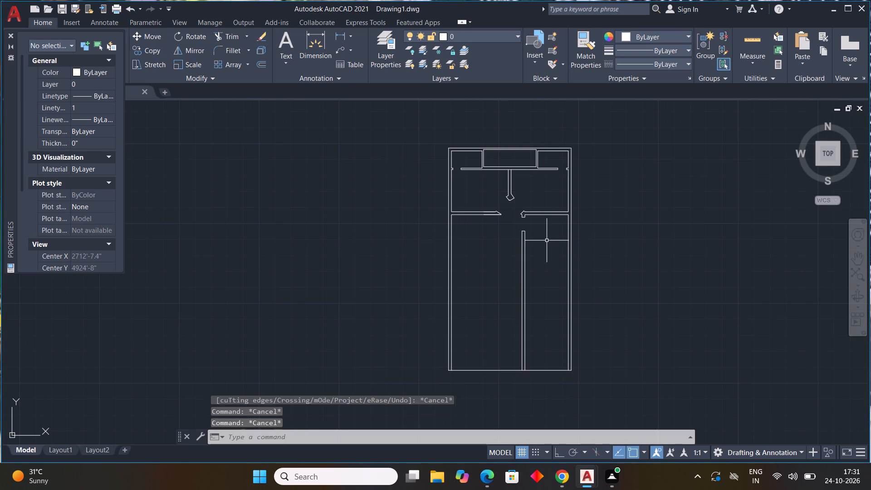
pyautogui.press('Escape')
pyautogui.press('Escape')
# Offset both lower-face segments of the cross wall right of the central opening 12'0" downward.
pyautogui.moveTo(559, 249); pyautogui.dragTo(523, 207, button='middle')
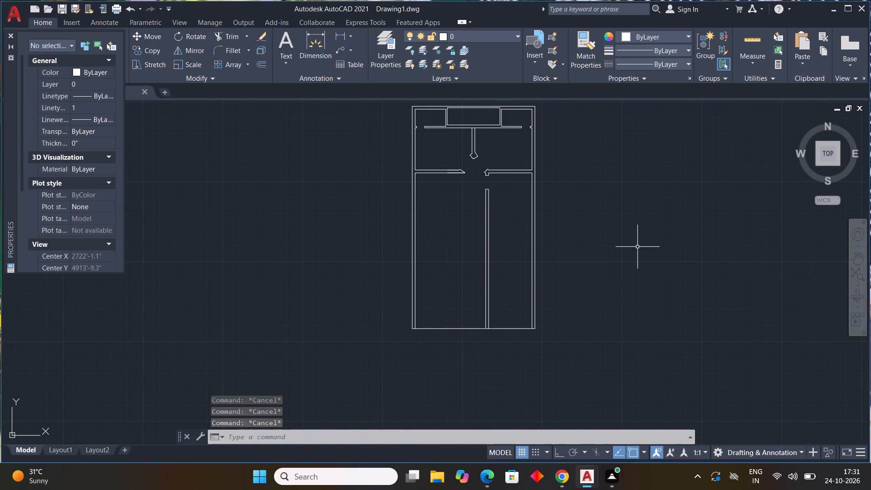
pyautogui.write('OFF')
pyautogui.press('space')
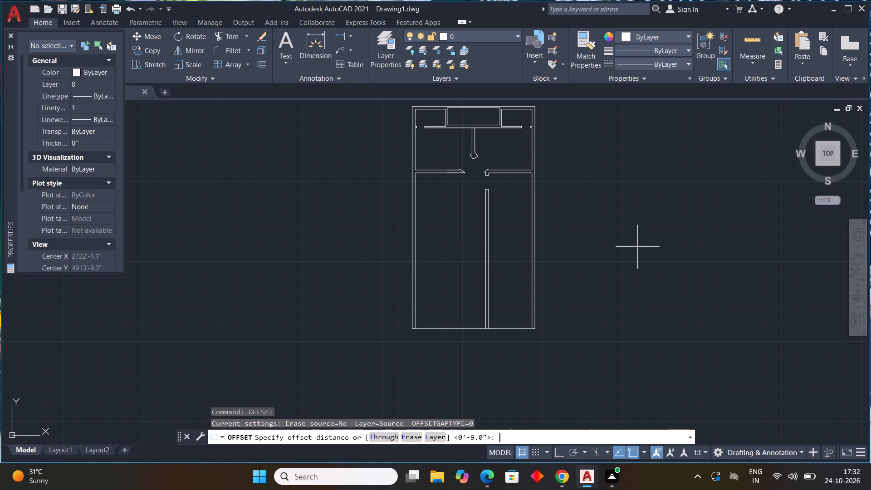
pyautogui.write("12'0")
pyautogui.hotkey('shift', '"')
pyautogui.press('Return')
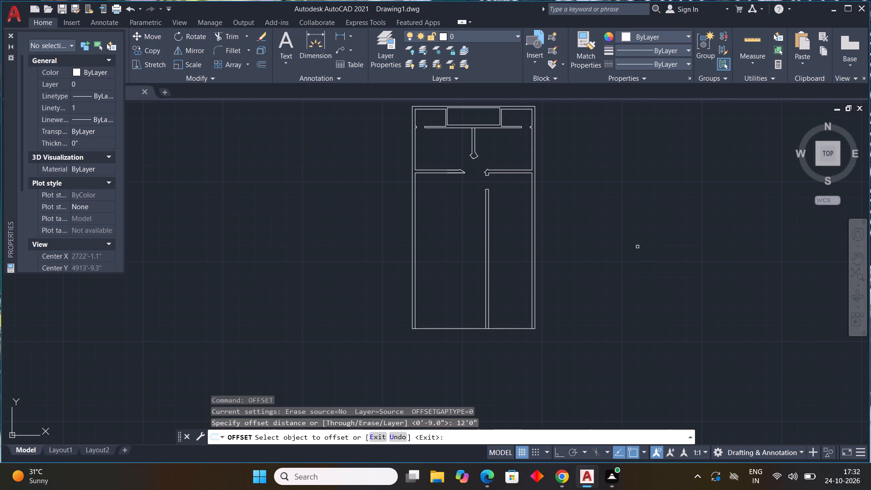
pyautogui.click(509, 173)
pyautogui.moveTo(510, 192); pyautogui.dragTo(509, 201)
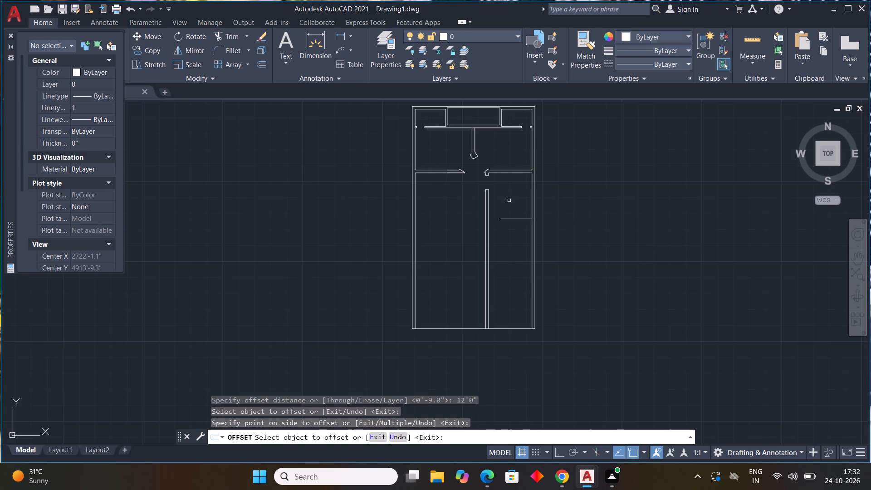
pyautogui.click(495, 173)
pyautogui.moveTo(499, 207); pyautogui.dragTo(499, 214)
pyautogui.scroll(2, 508, 234)
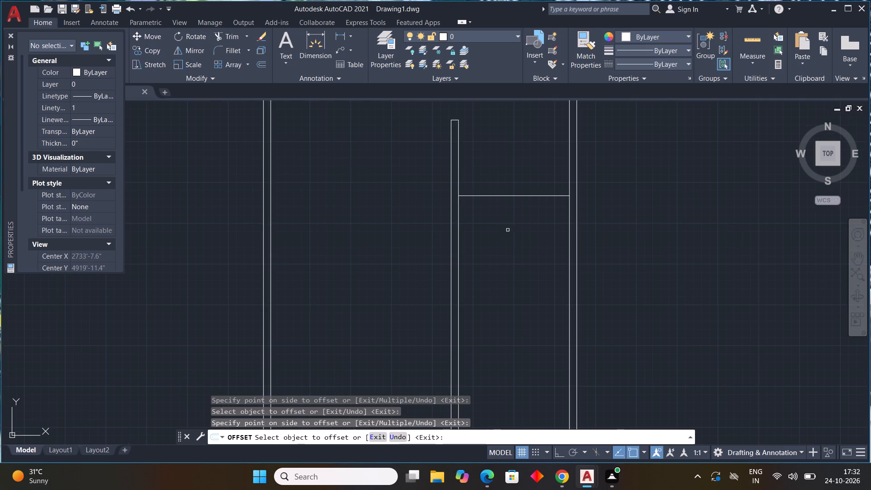
pyautogui.scroll(-3, 405, 189)
pyautogui.scroll(1, 413, 179)
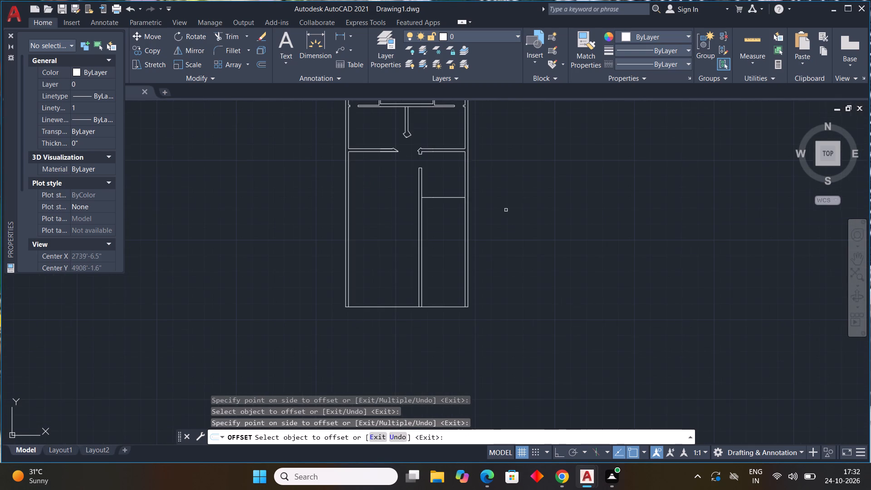
pyautogui.press('Escape')
pyautogui.press('Escape')
# Erase the short left segment of the new offset line beside the vertical wall.
pyautogui.scroll(3, 429, 202)
pyautogui.click(425, 181)
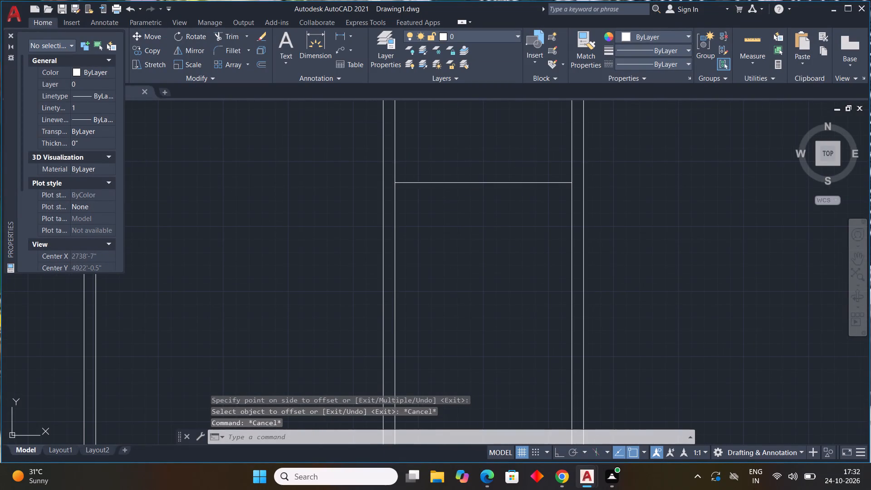
pyautogui.moveTo(426, 203); pyautogui.dragTo(431, 208)
pyautogui.moveTo(428, 175); pyautogui.dragTo(426, 184)
pyautogui.click(422, 206)
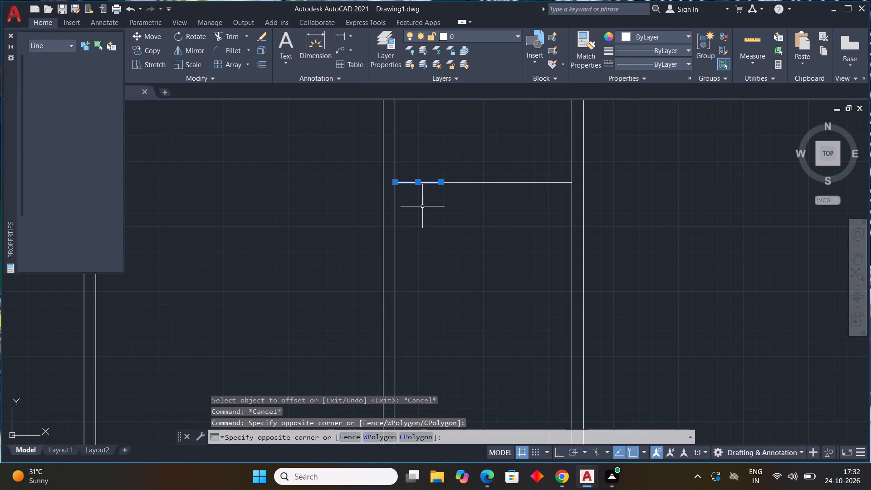
pyautogui.press('Delete')
# Extend the remaining offset line leftward across the vertical wall to the left outer wall's inner face.
pyautogui.press('e')
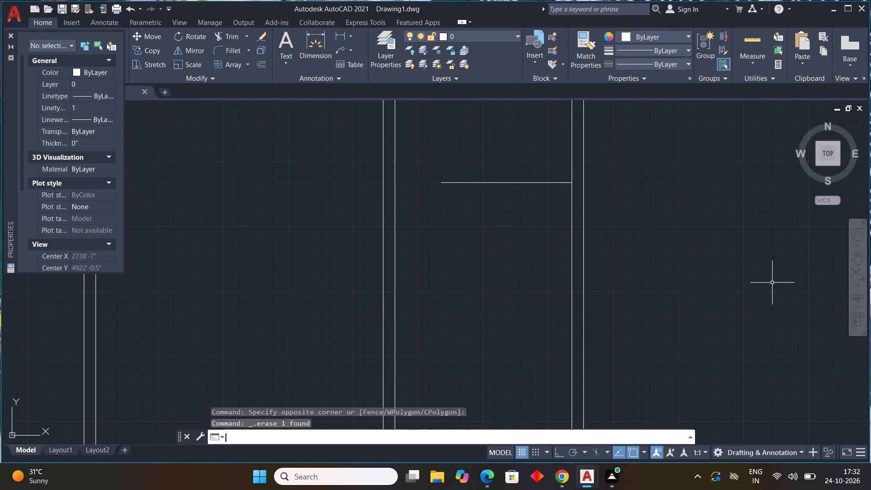
pyautogui.press('x')
pyautogui.press('space')
pyautogui.click(483, 183)
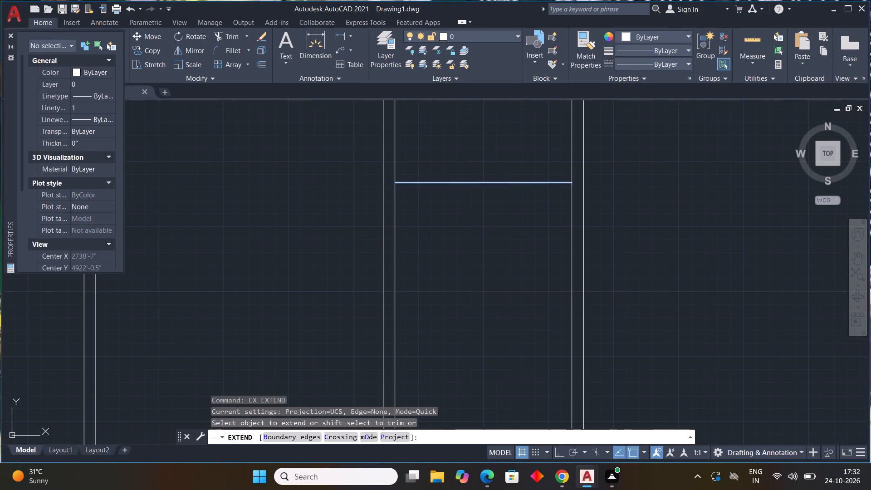
pyautogui.click(404, 184)
pyautogui.moveTo(406, 183); pyautogui.dragTo(407, 178)
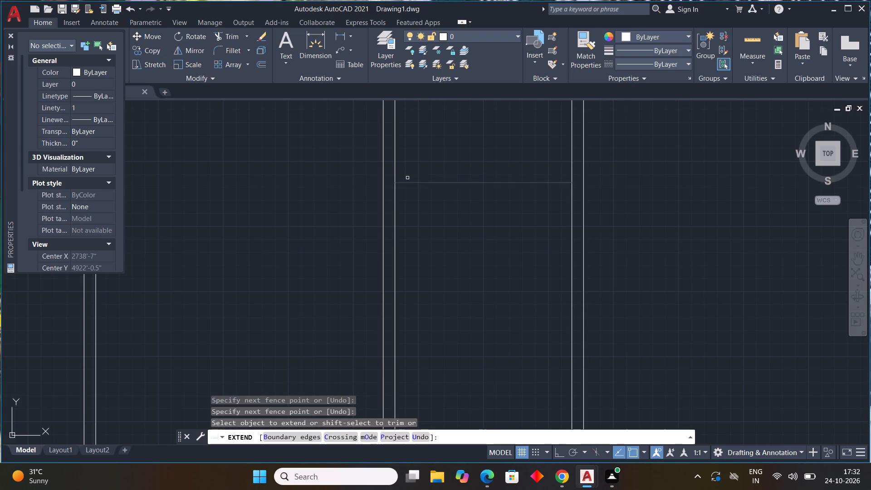
pyautogui.click(409, 183)
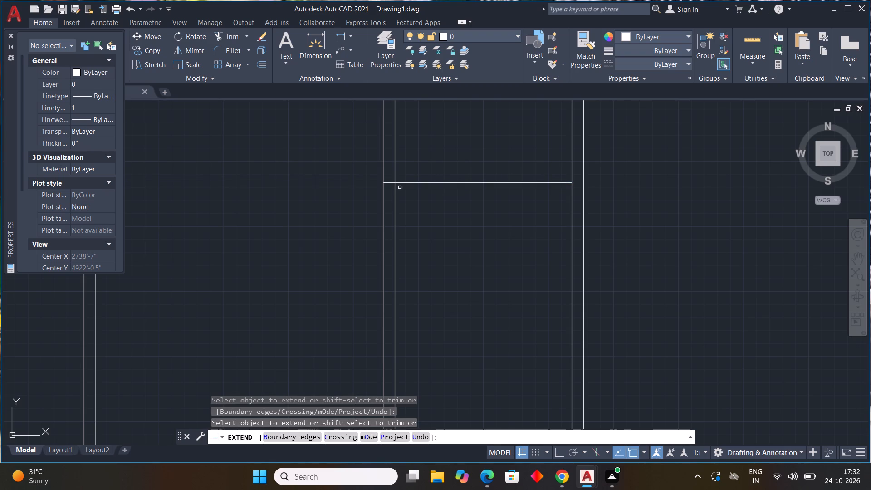
pyautogui.click(403, 184)
pyautogui.scroll(-3, 429, 206)
pyautogui.moveTo(444, 216); pyautogui.dragTo(455, 230, button='middle')
pyautogui.middleClick(455, 230)
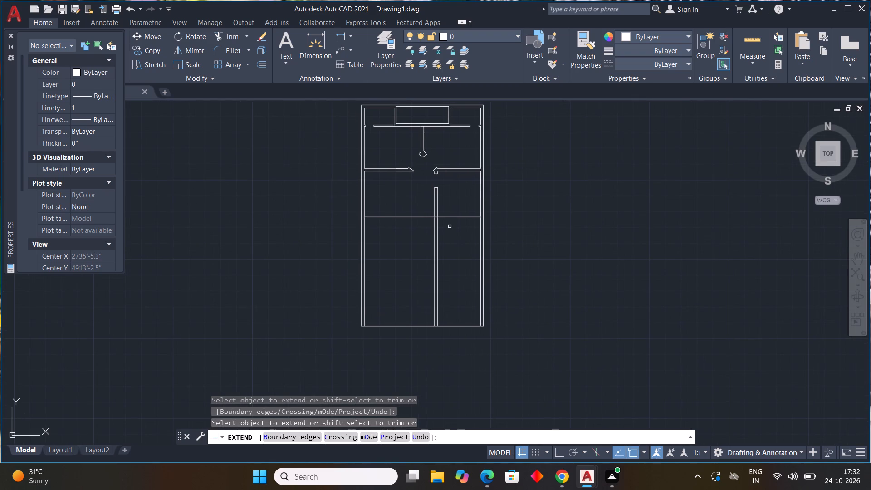
pyautogui.press('Escape')
pyautogui.press('Escape')
pyautogui.press('Escape')
pyautogui.press('Escape')
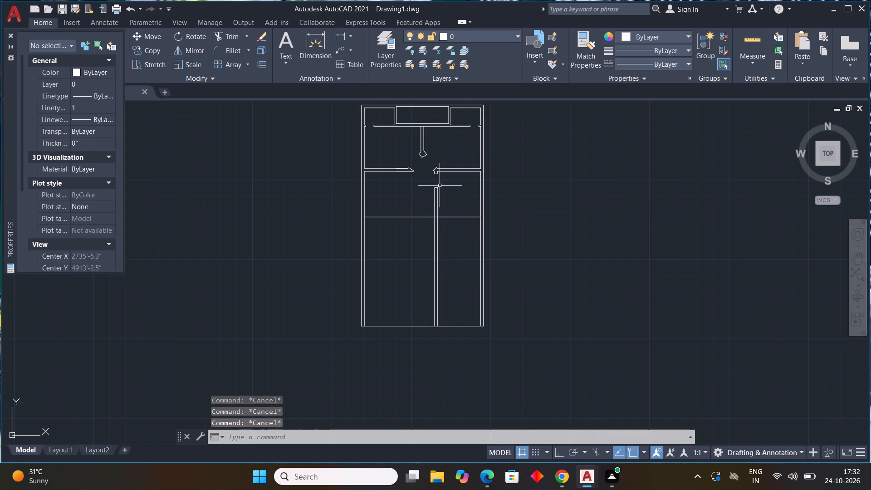
# Offset the full-width horizontal line 9" downward to form the new cross wall.
pyautogui.write('OFF')
pyautogui.press('space')
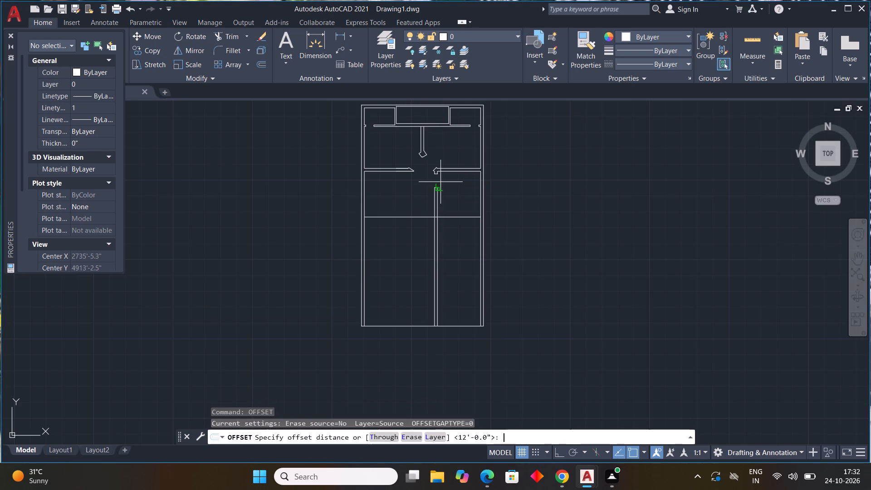
pyautogui.press('9')
pyautogui.hotkey('shift', '"')
pyautogui.press('Return')
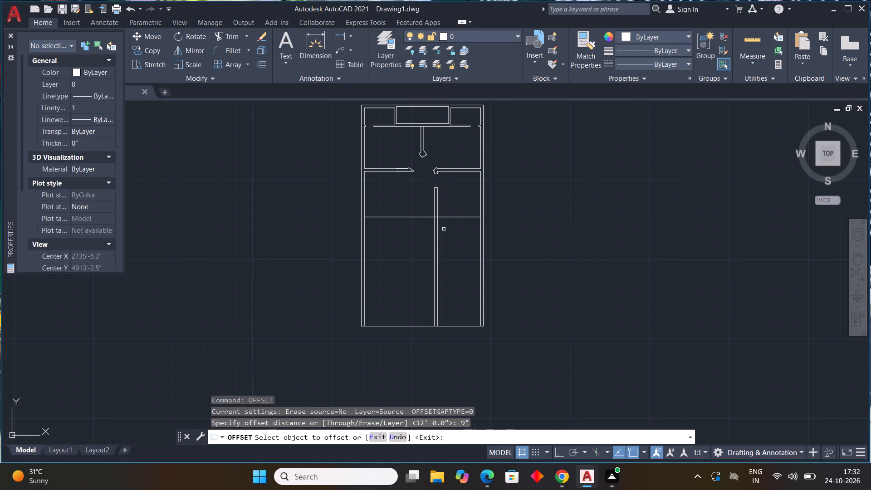
pyautogui.click(454, 218)
pyautogui.click(454, 240)
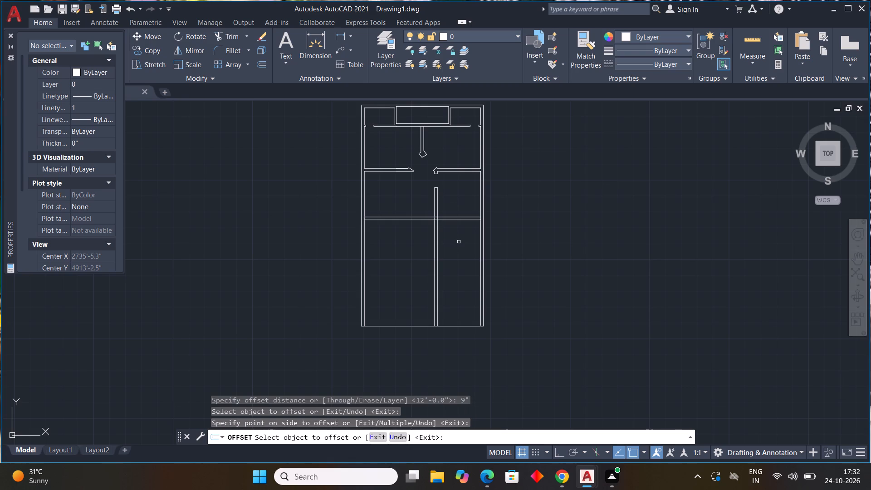
pyautogui.press('Escape')
pyautogui.press('Escape')
pyautogui.press('Escape')
pyautogui.press('Escape')
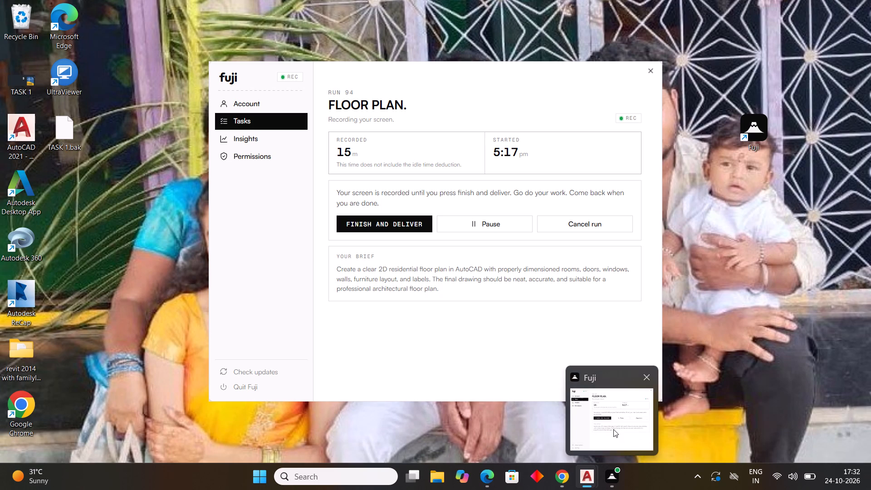
pyautogui.click(767, 425)
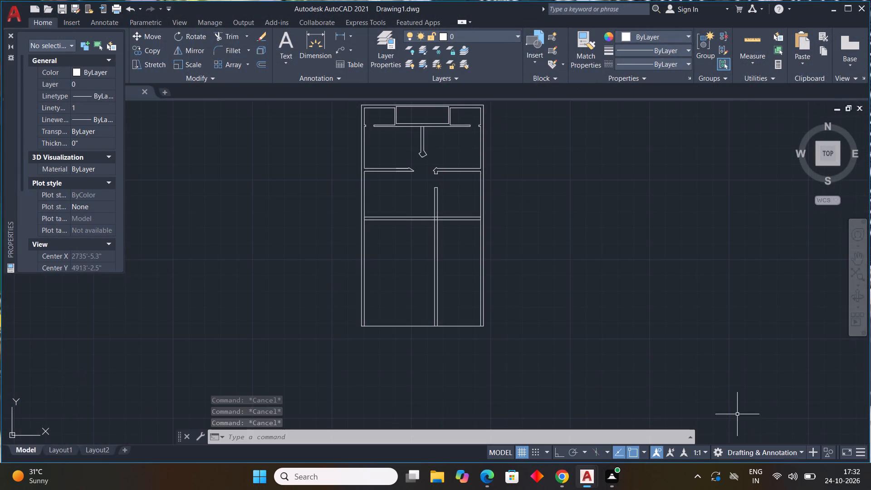
# Trim the left outer wall's inner face between the two lines of the new cross wall.
pyautogui.moveTo(337, 294); pyautogui.dragTo(362, 343, button='middle')
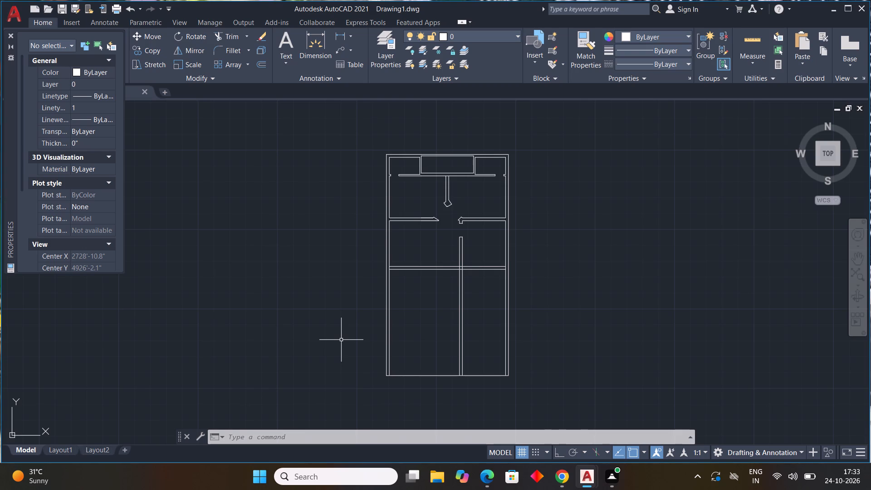
pyautogui.press('t')
pyautogui.press('r')
pyautogui.press('space')
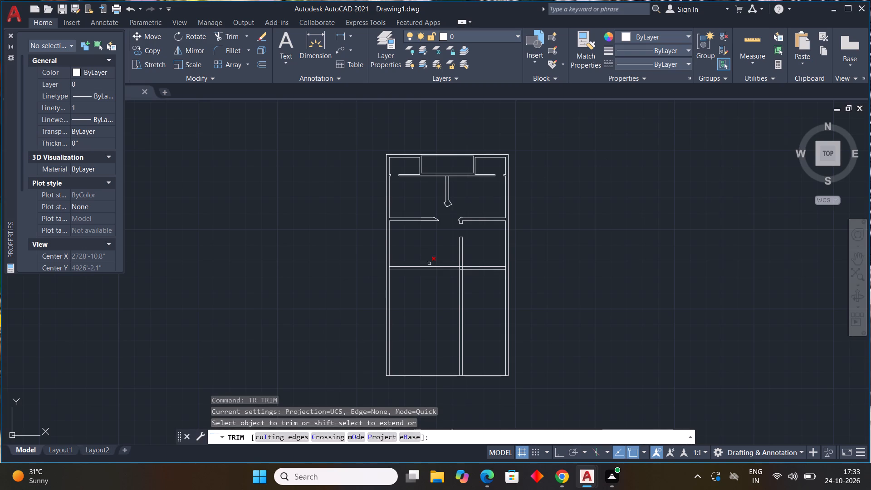
pyautogui.moveTo(431, 246); pyautogui.dragTo(443, 209, button='middle')
pyautogui.scroll(4, 413, 222)
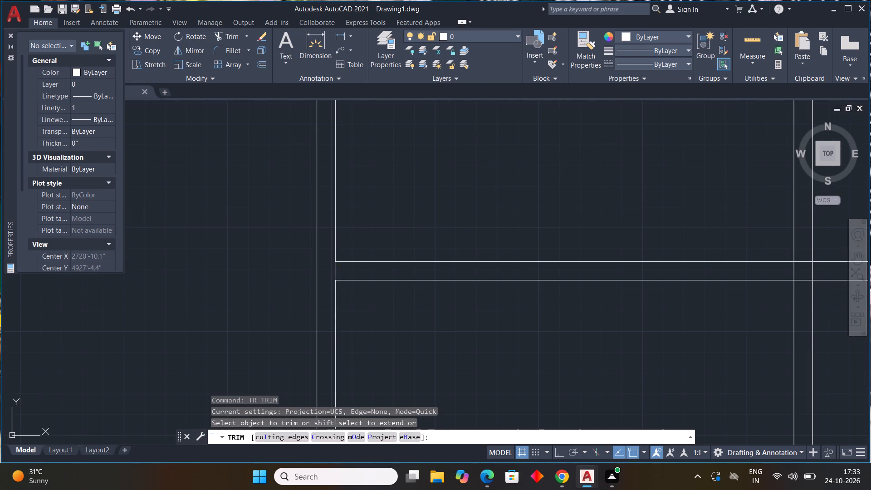
pyautogui.click(334, 270)
# Trim the cross wall's upper face and both vertical wall faces inside the junction with the middle vertical wall.
pyautogui.scroll(-3, 431, 303)
pyautogui.scroll(2, 519, 298)
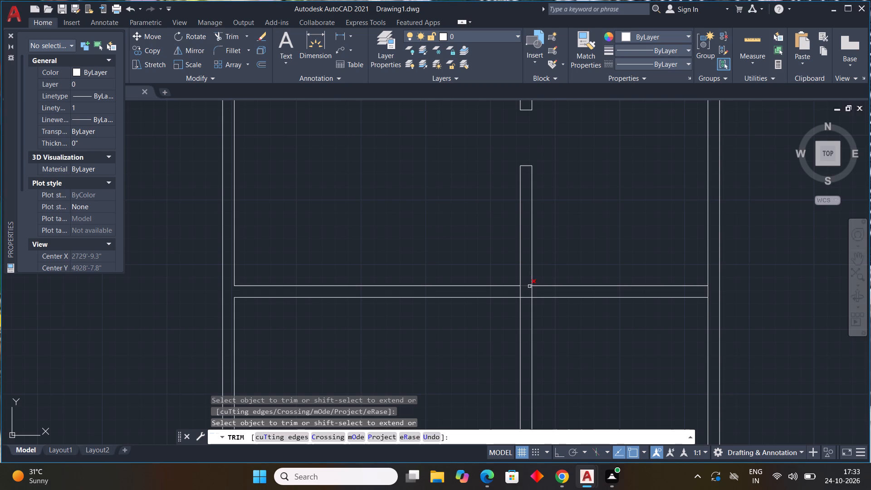
pyautogui.click(528, 286)
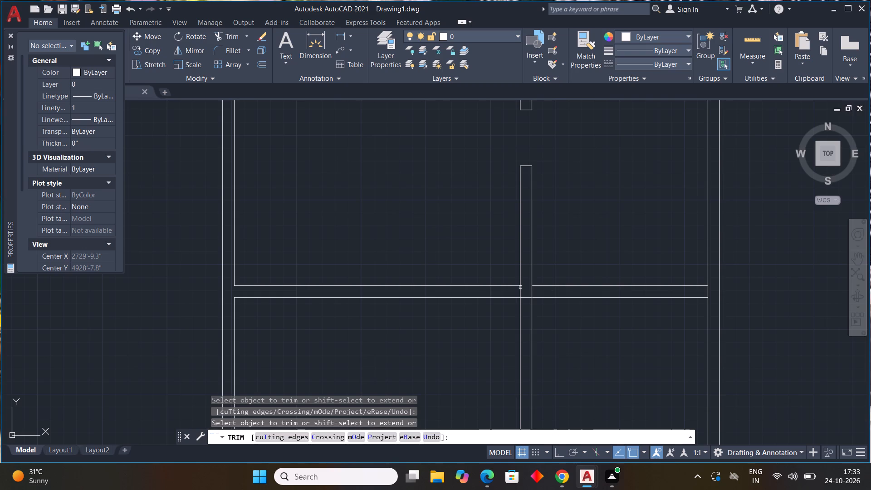
pyautogui.click(521, 293)
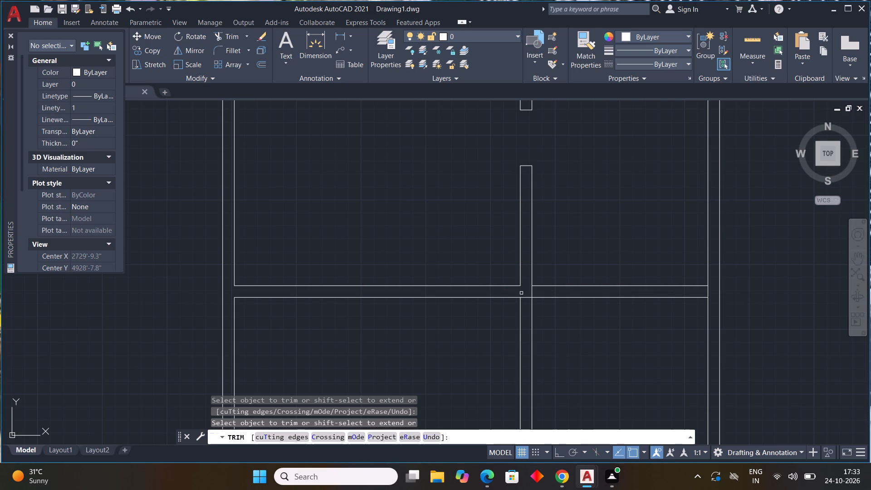
pyautogui.click(532, 292)
pyautogui.press('Escape')
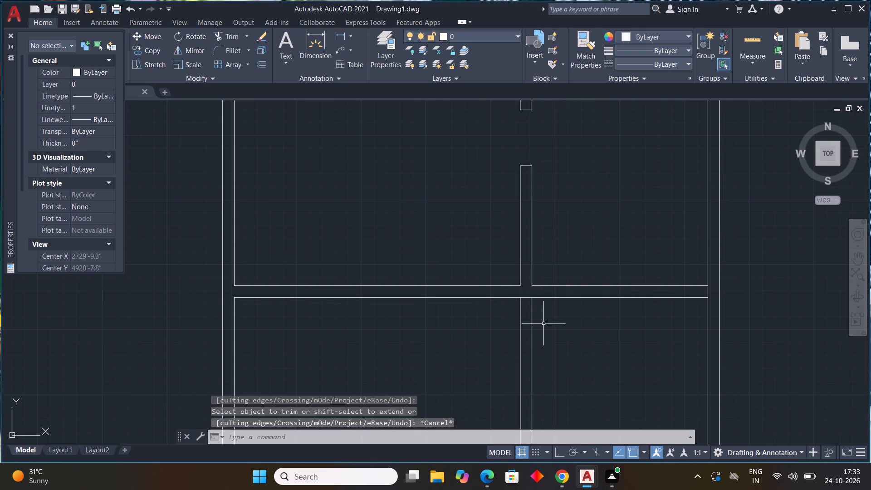
pyautogui.press('Escape')
pyautogui.press('Escape')
# Offset the right face of the vertical wall below the new cross wall 7'1" to the right.
pyautogui.write('OFF')
pyautogui.press('space')
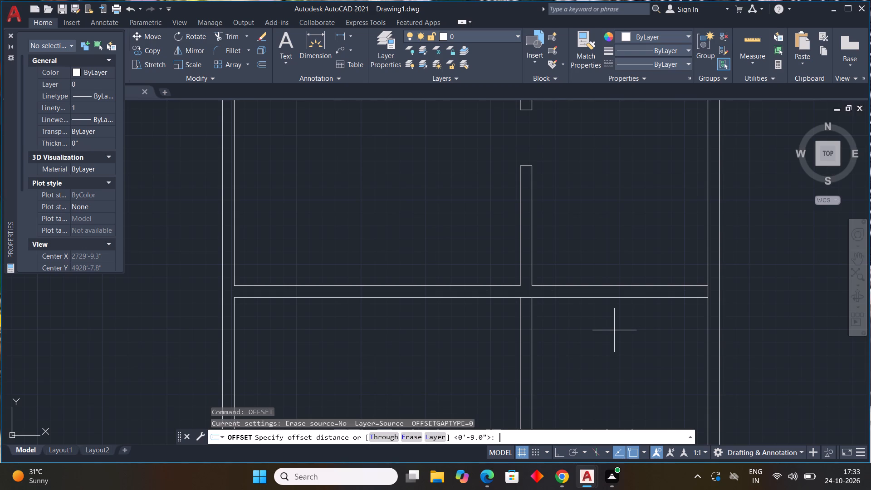
pyautogui.write("7'")
pyautogui.write('1"')
pyautogui.press('Return')
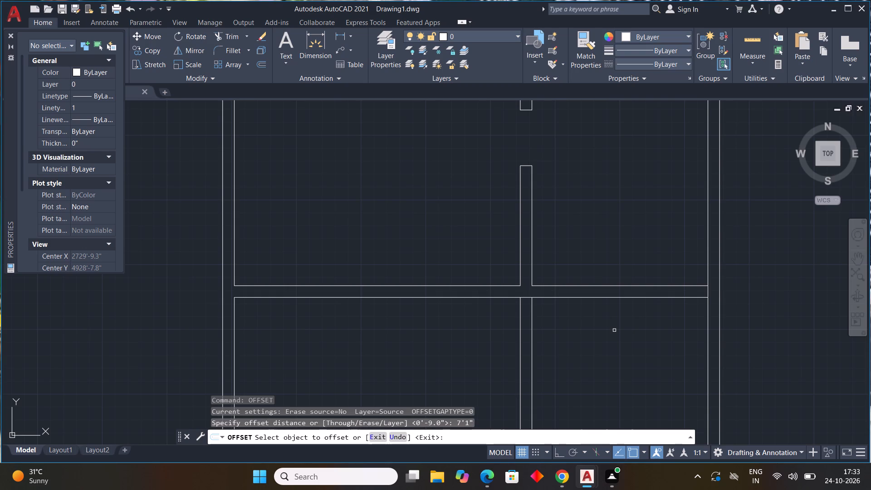
pyautogui.moveTo(532, 315); pyautogui.dragTo(541, 315)
pyautogui.click(584, 320)
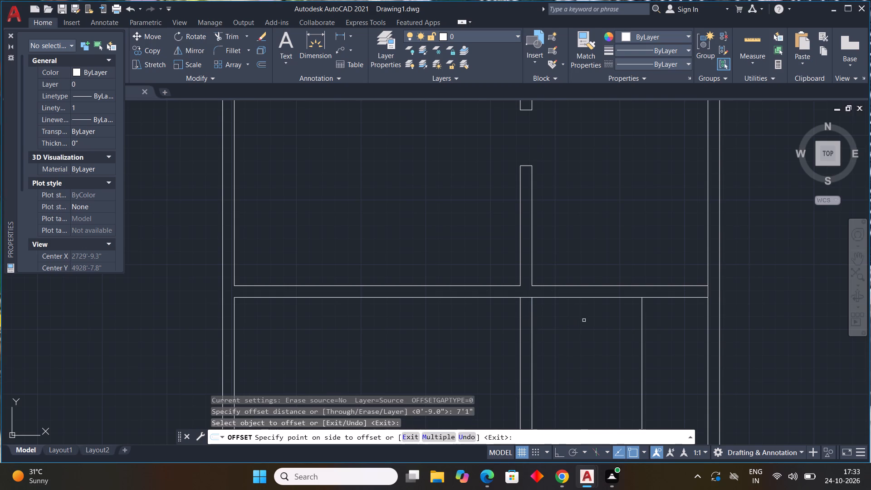
pyautogui.scroll(-2, 584, 320)
pyautogui.moveTo(584, 320); pyautogui.dragTo(548, 247, button='middle')
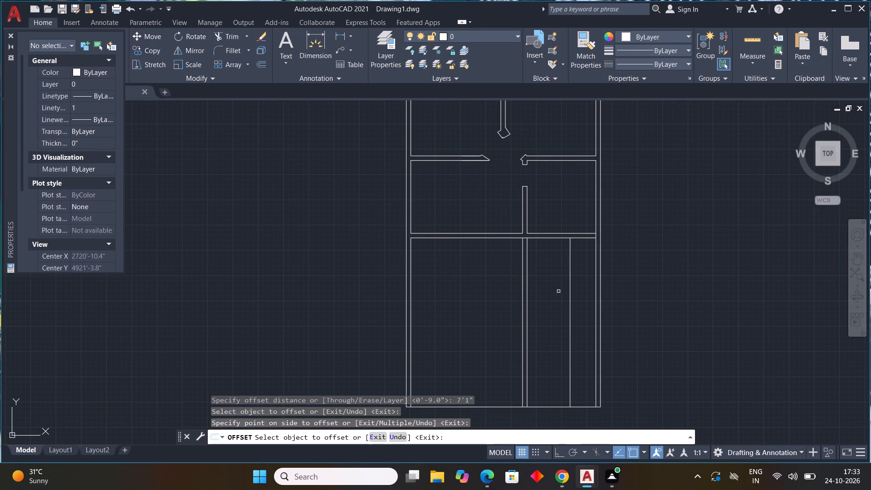
pyautogui.press('Escape')
# Offset the new vertical line 4.5" to the right to form a partition in the lower right room.
pyautogui.press('space')
pyautogui.write('4.5"')
pyautogui.press('Return')
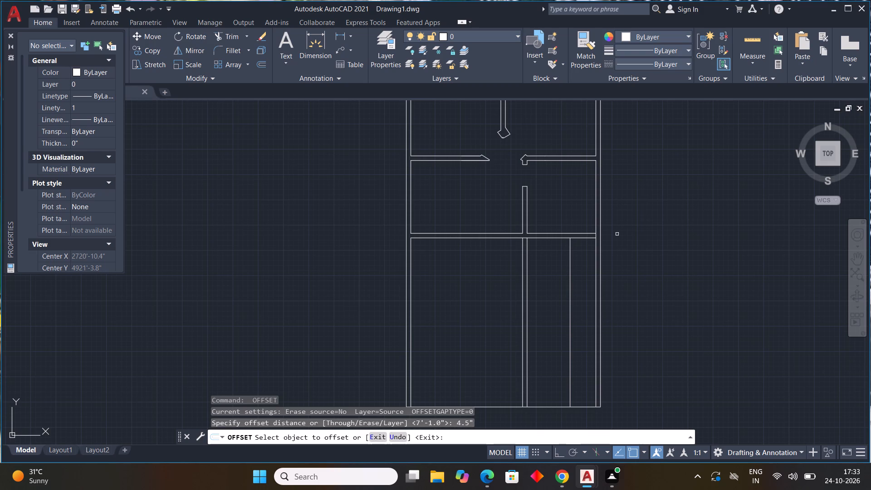
pyautogui.click(571, 275)
pyautogui.click(577, 274)
pyautogui.press('Escape')
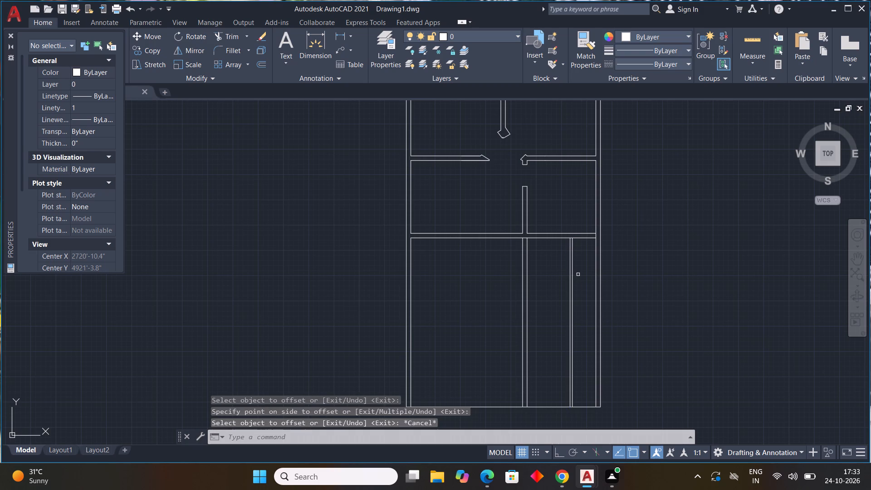
pyautogui.press('Escape')
pyautogui.press('Escape')
pyautogui.press('Escape')
pyautogui.press('Escape')
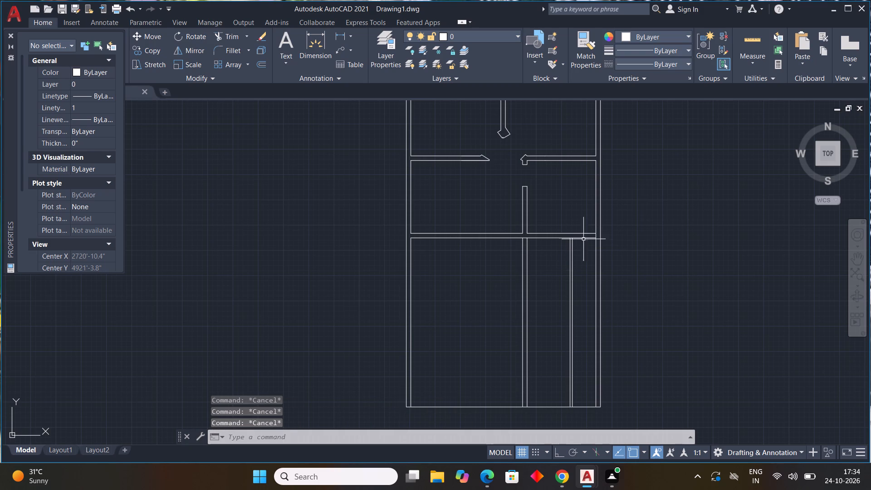
# Trim the cross wall's lower face inside the junction with the middle vertical wall.
pyautogui.write('TR')
pyautogui.press('space')
pyautogui.scroll(3, 524, 239)
pyautogui.click(532, 230)
pyautogui.scroll(-2, 632, 315)
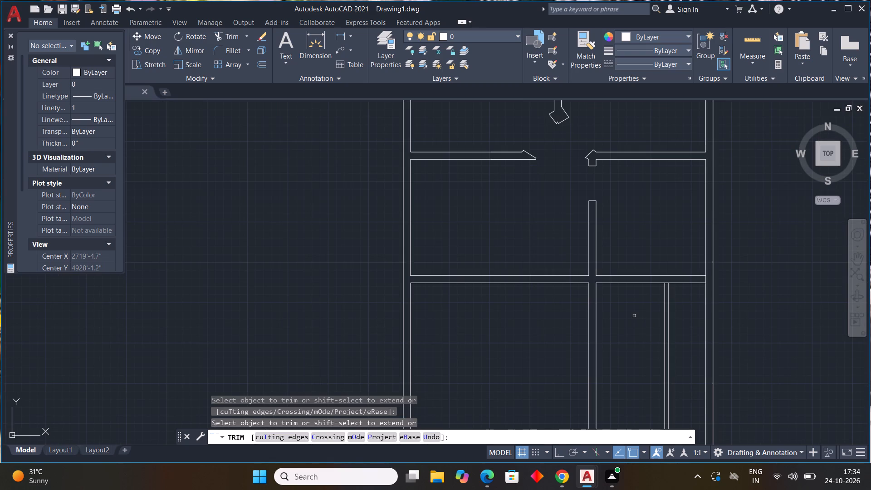
pyautogui.press('Escape')
pyautogui.press('Escape')
pyautogui.press('Escape')
pyautogui.press('Escape')
pyautogui.press('Escape')
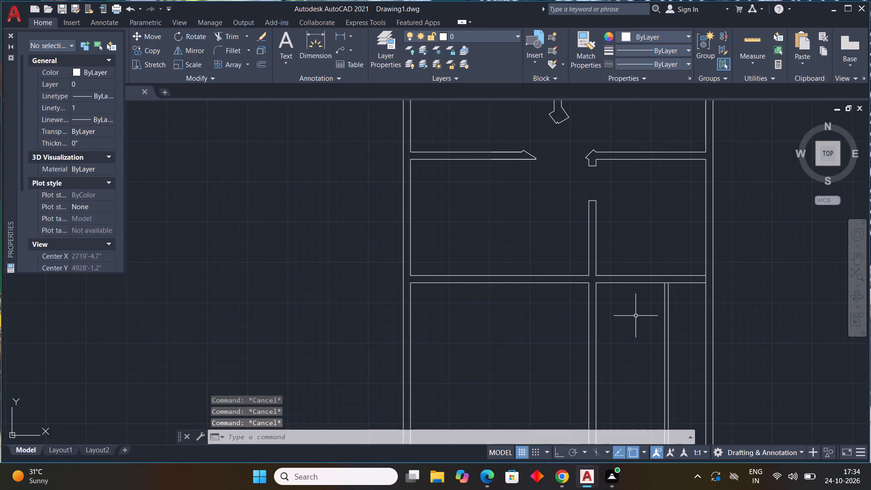
# Offset the cross wall's lower face 4'6" downward in the lower right room.
pyautogui.write('OFF')
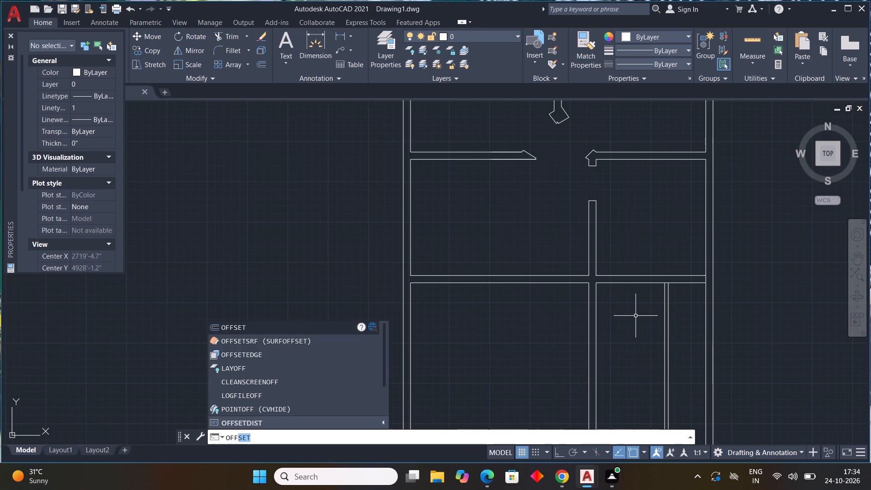
pyautogui.press('space')
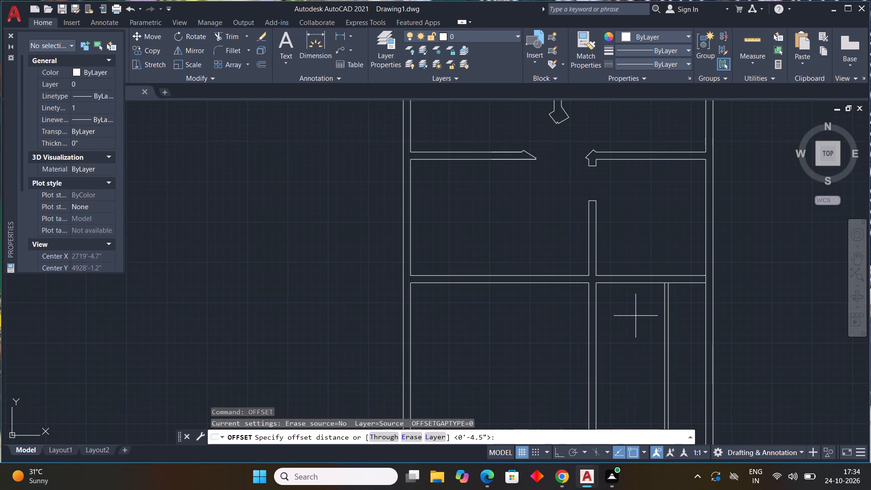
pyautogui.write("4'")
pyautogui.press('6')
pyautogui.hotkey('shift', '"')
pyautogui.press('Return')
pyautogui.click(632, 284)
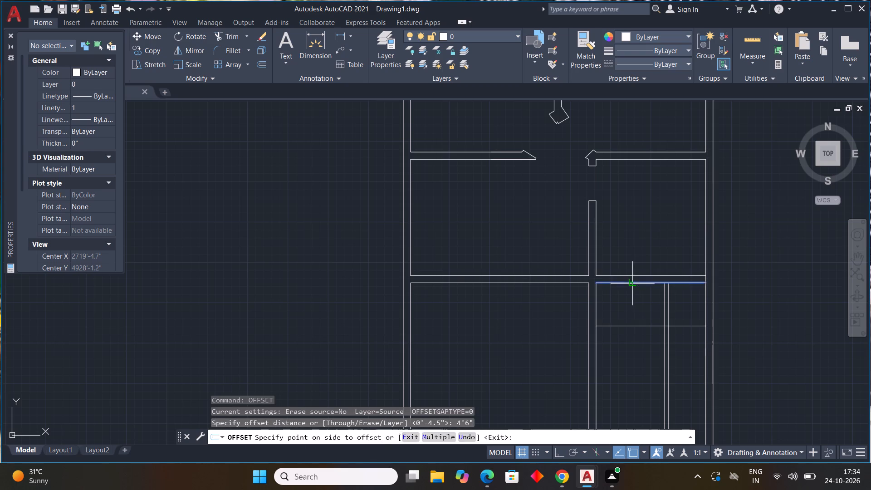
pyautogui.moveTo(636, 318); pyautogui.dragTo(638, 324)
pyautogui.press('Escape')
# Offset the new horizontal line 4.5" downward to form a horizontal partition.
pyautogui.press('space')
pyautogui.write('4.5"')
pyautogui.press('Return')
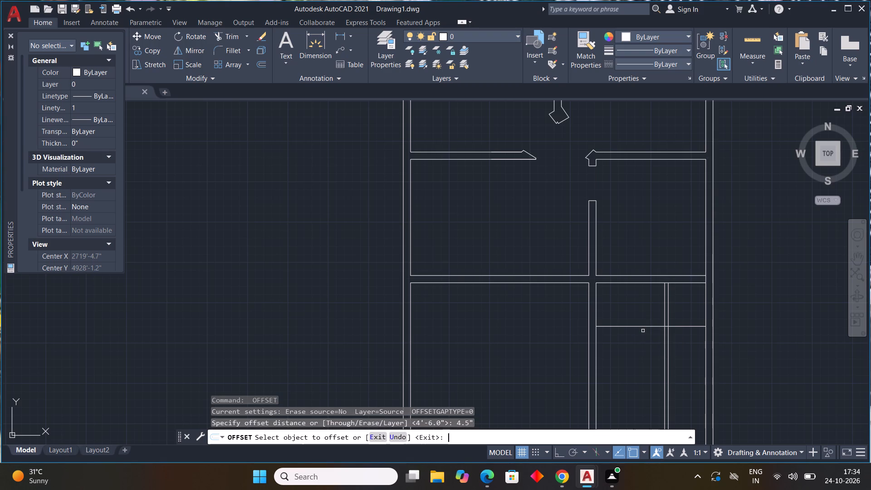
pyautogui.click(631, 325)
pyautogui.moveTo(632, 335); pyautogui.dragTo(632, 340)
pyautogui.press('Escape')
pyautogui.press('Escape')
pyautogui.press('Escape')
pyautogui.press('Escape')
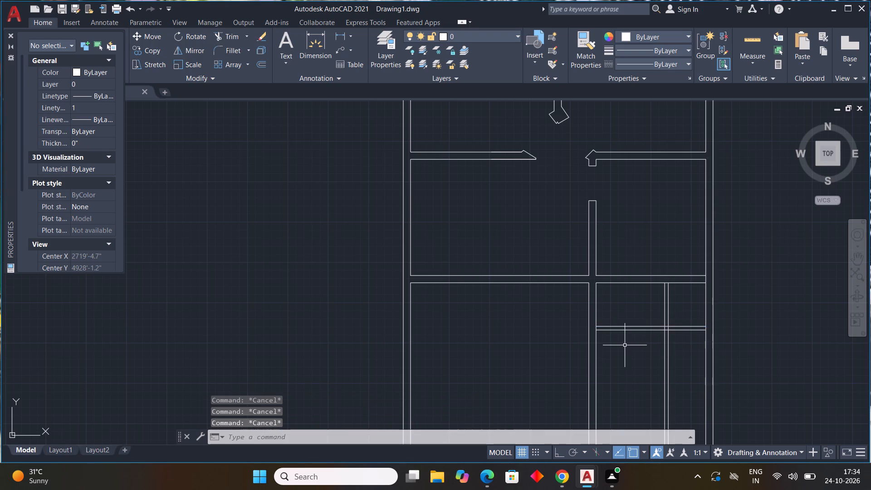
# Offset the horizontal partition's lower line 15'6" downward in the lower right room.
pyautogui.moveTo(625, 345); pyautogui.dragTo(510, 335, button='middle')
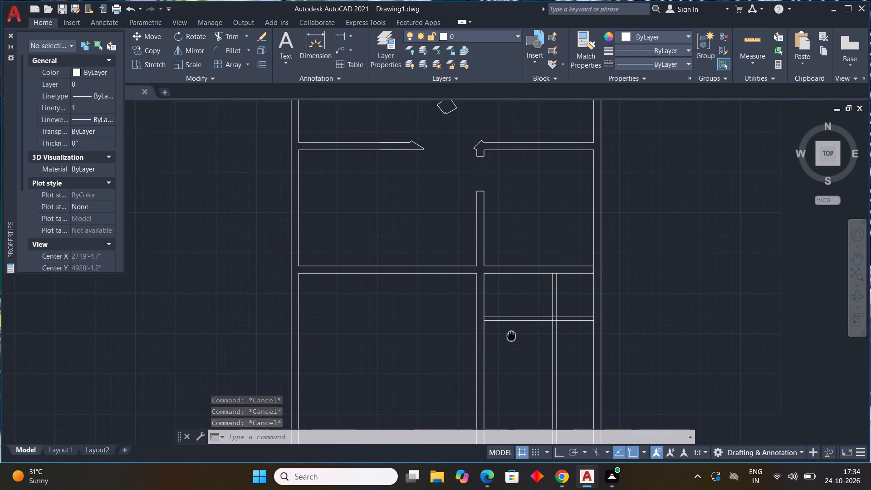
pyautogui.moveTo(510, 335); pyautogui.dragTo(485, 222, button='middle')
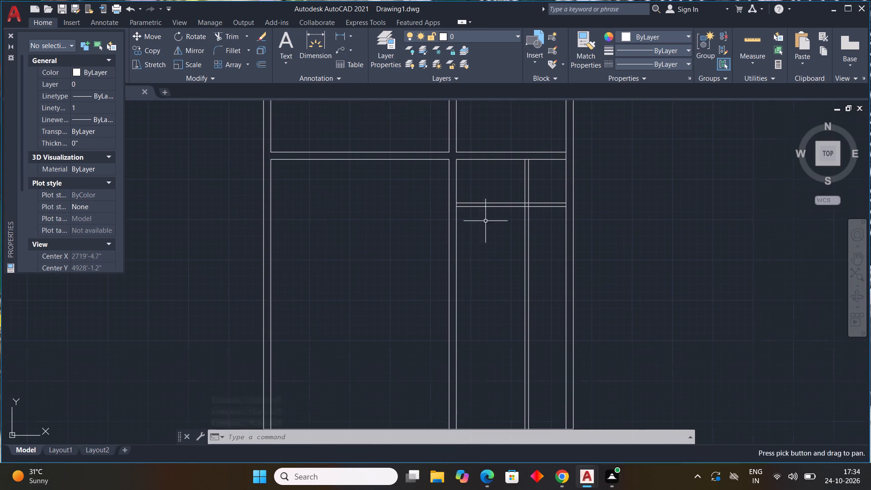
pyautogui.press('space')
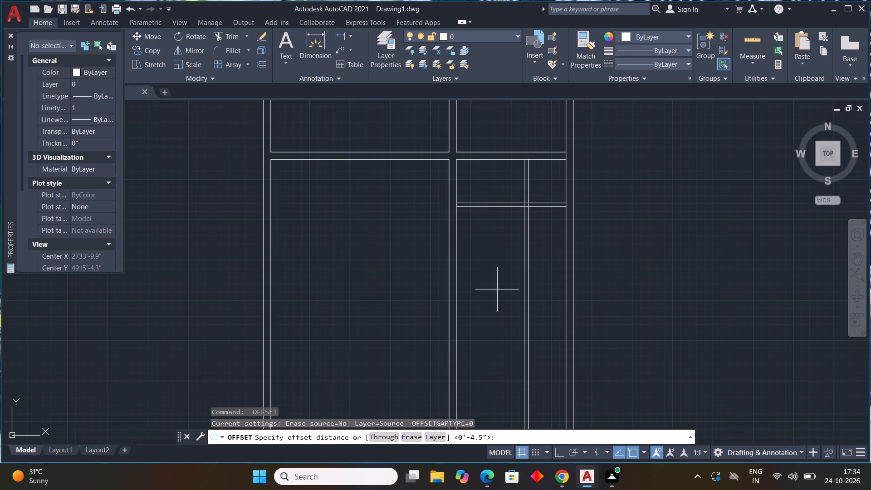
pyautogui.press('1')
pyautogui.write("5'")
pyautogui.press('6')
pyautogui.hotkey('shift', '"')
pyautogui.press('Return')
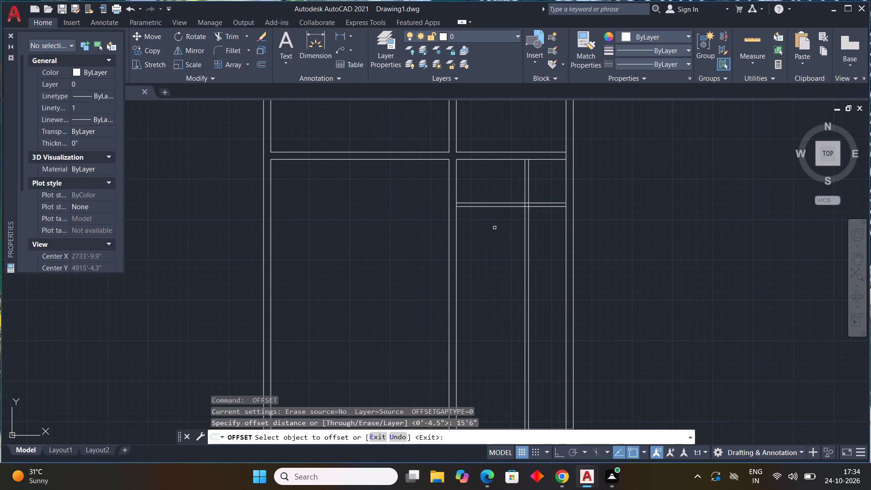
pyautogui.click(494, 208)
pyautogui.click(508, 326)
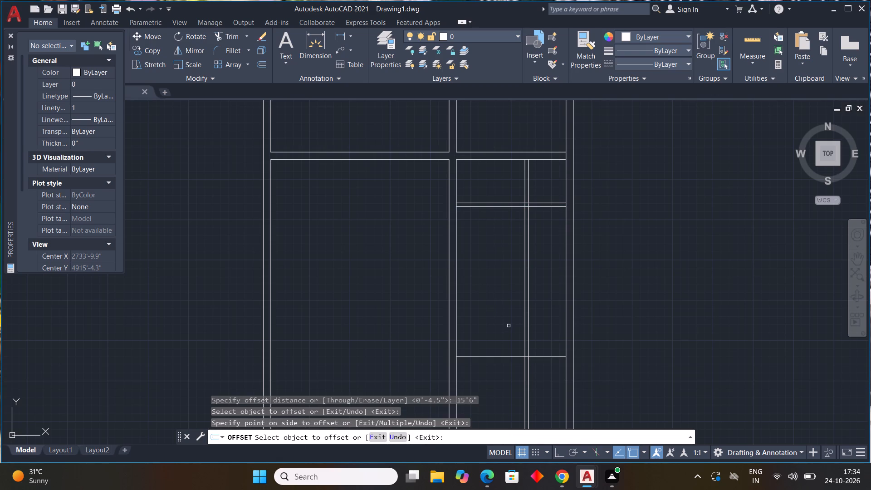
pyautogui.press('Escape')
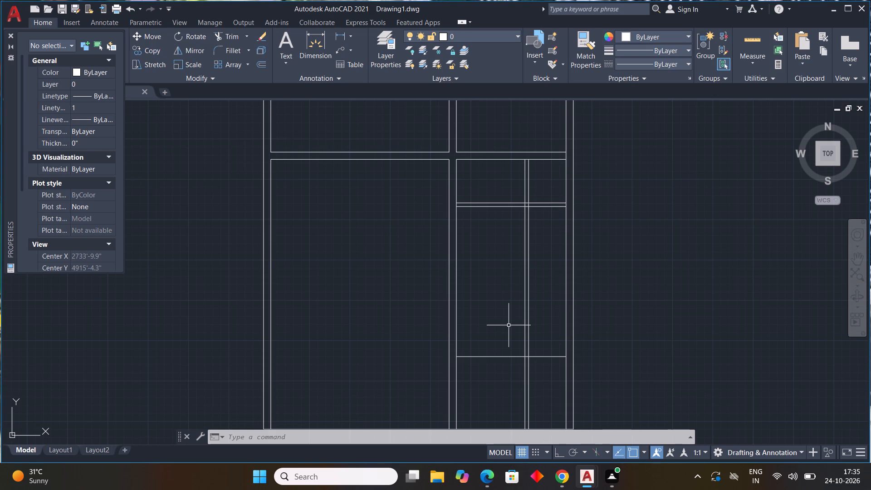
# Offset the new lower horizontal line 9" downward to form a cross wall.
pyautogui.moveTo(516, 350); pyautogui.dragTo(489, 245, button='middle')
pyautogui.scroll(-2, 506, 277)
pyautogui.moveTo(503, 267); pyautogui.dragTo(553, 212, button='middle')
pyautogui.scroll(3, 537, 201)
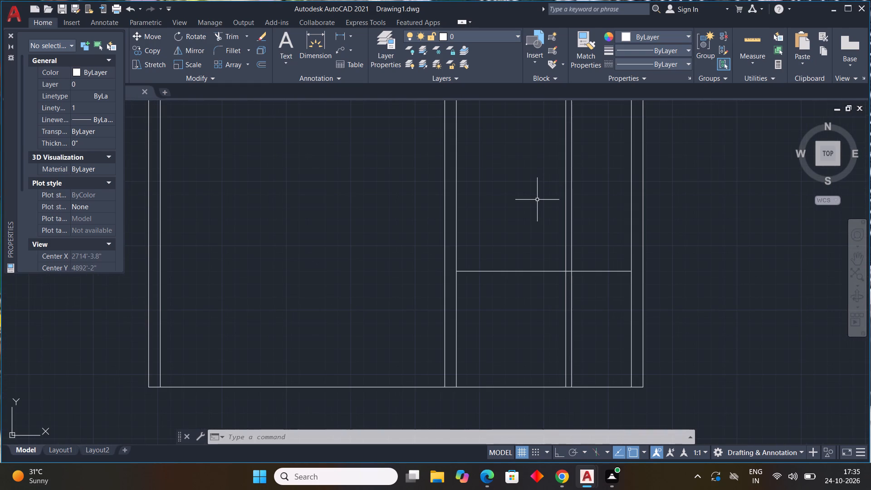
pyautogui.press('o')
pyautogui.write('FF')
pyautogui.press('space')
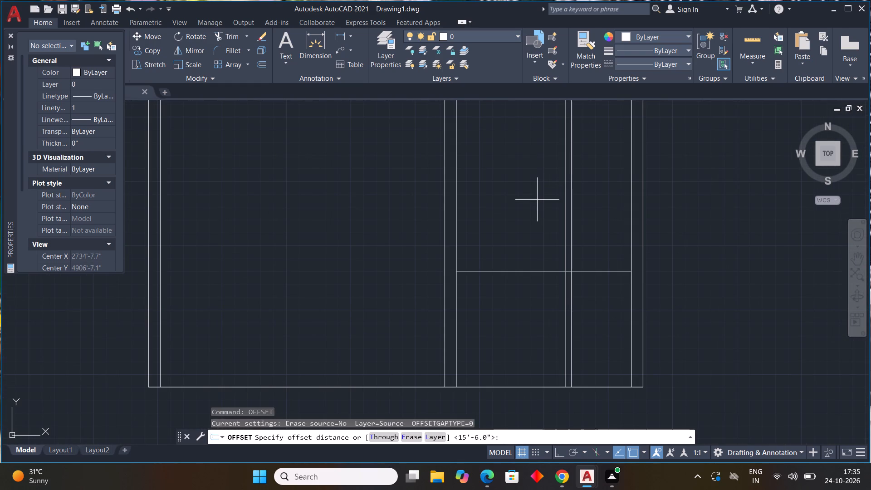
pyautogui.write('9"')
pyautogui.press('Return')
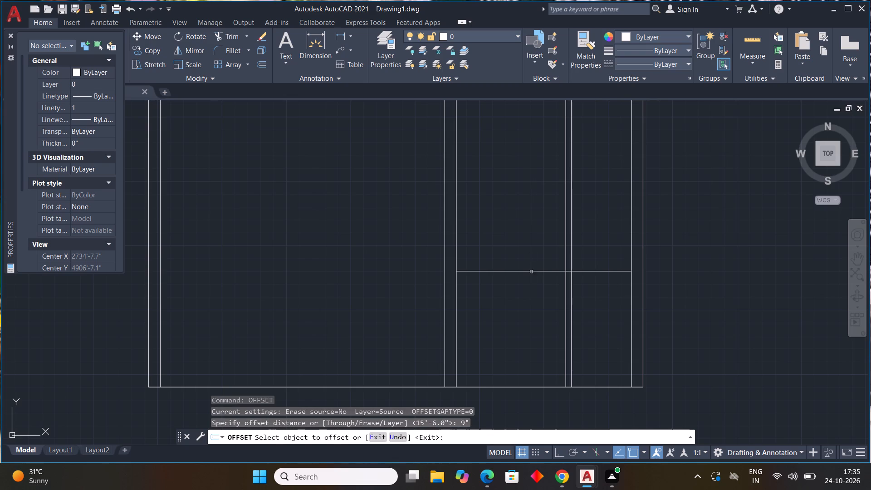
pyautogui.click(532, 270)
pyautogui.click(531, 310)
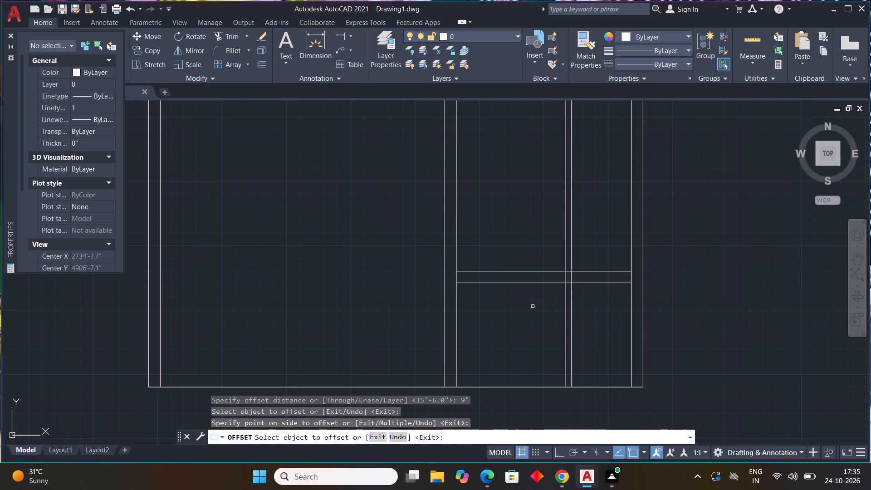
pyautogui.press('Escape')
pyautogui.press('Escape')
# Stretch the left end of the new cross wall's lower line to the left face of the middle vertical wall.
pyautogui.click(493, 284)
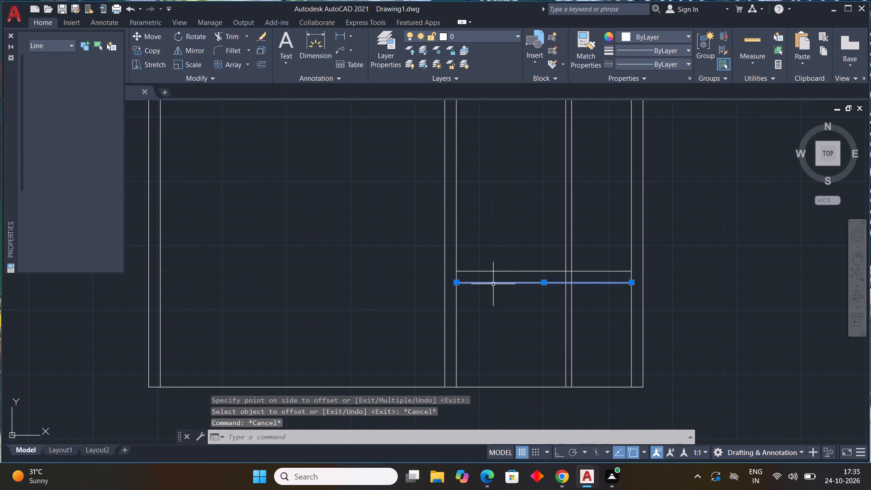
pyautogui.click(457, 284)
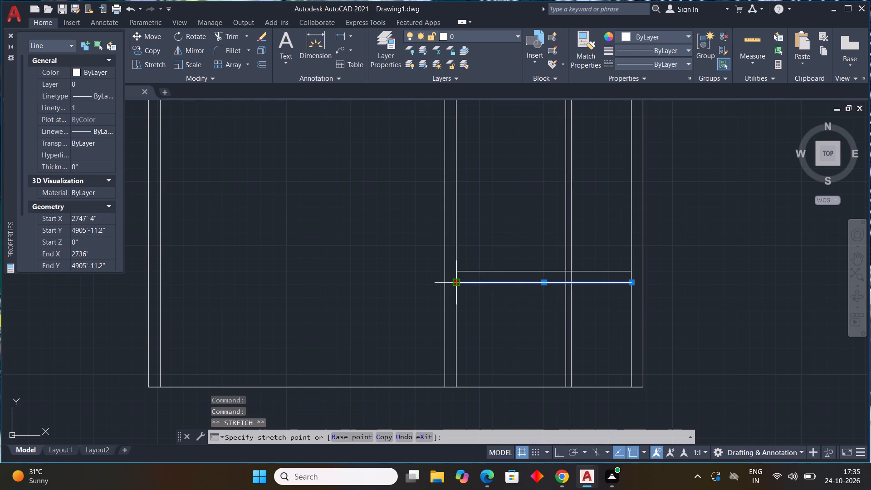
pyautogui.click(444, 282)
pyautogui.press('Escape')
# Trim both lines of the vertical partition everywhere below the horizontal 4.5" partition, including inside the lower 9" cross wall.
pyautogui.scroll(-3, 530, 288)
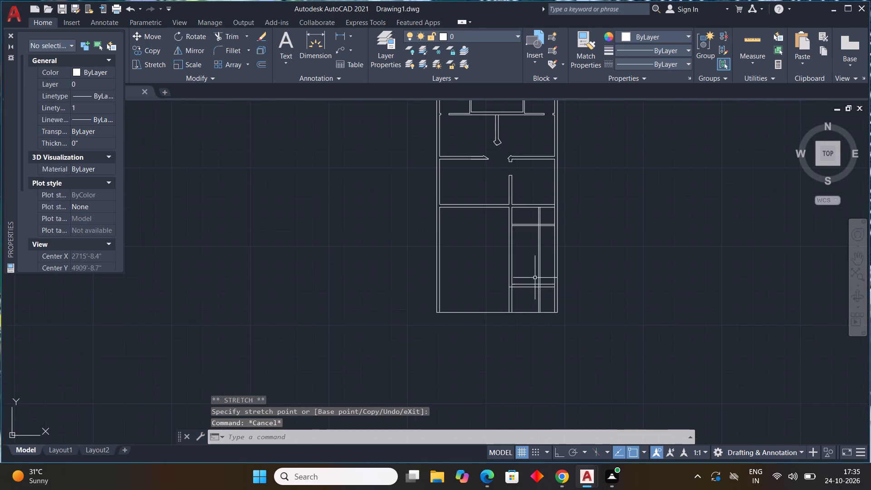
pyautogui.moveTo(535, 263); pyautogui.dragTo(531, 273, button='middle')
pyautogui.middleClick(531, 273)
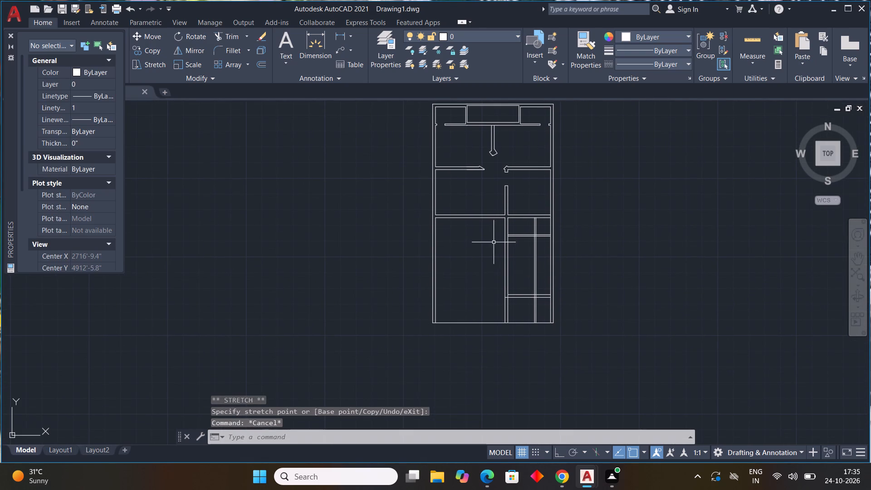
pyautogui.scroll(1, 517, 248)
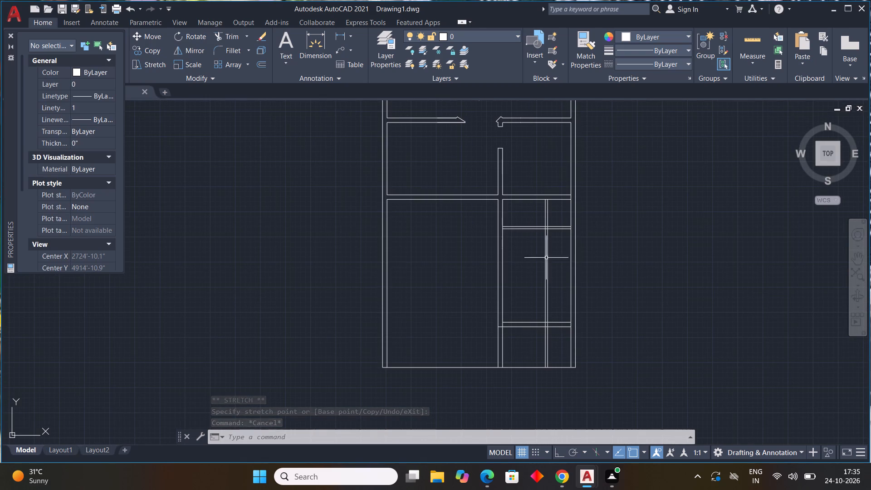
pyautogui.write('TR')
pyautogui.press('space')
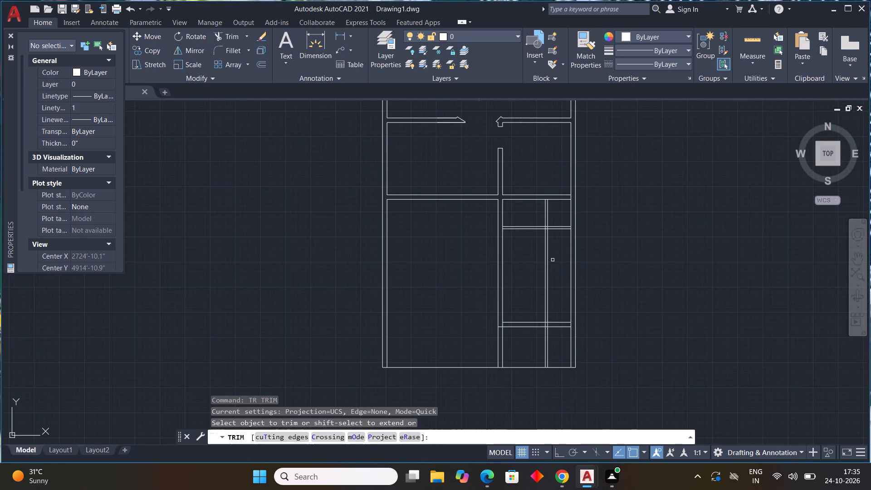
pyautogui.moveTo(556, 258); pyautogui.dragTo(536, 266)
pyautogui.moveTo(557, 355); pyautogui.dragTo(558, 309)
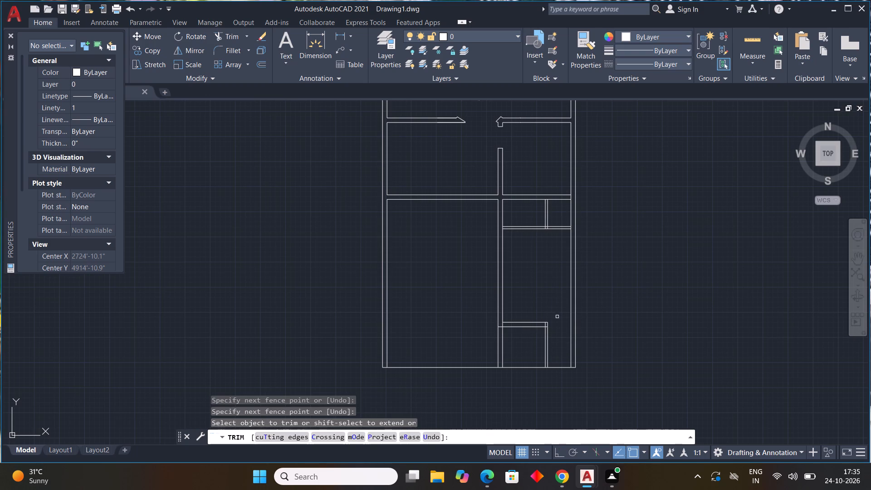
pyautogui.hotkey('ctrl', 'z')
pyautogui.moveTo(559, 349); pyautogui.dragTo(530, 355)
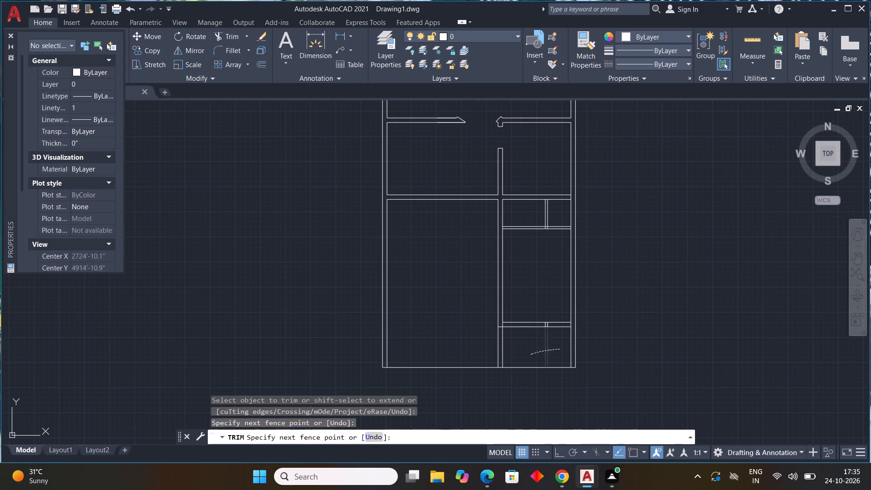
pyautogui.scroll(3, 558, 321)
pyautogui.moveTo(526, 333); pyautogui.dragTo(500, 333)
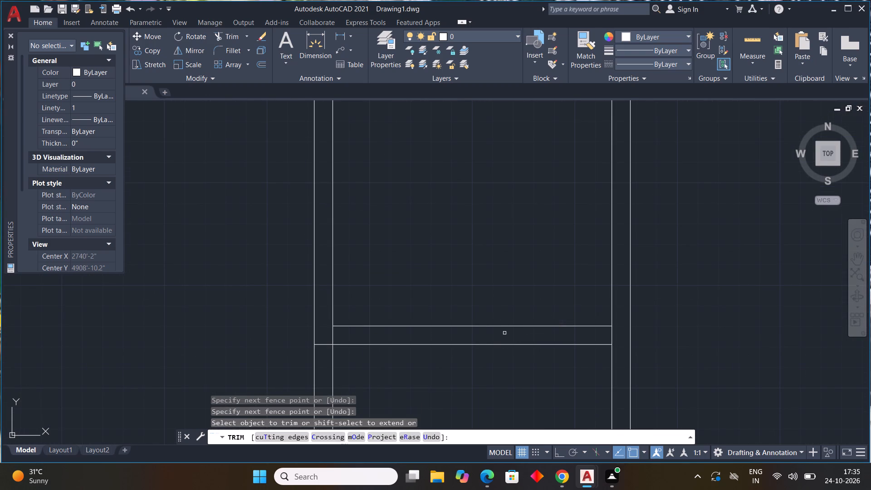
# Trim the middle vertical wall's right face inside the lower cross wall and both its faces below it, forming a clean corner.
pyautogui.moveTo(502, 302); pyautogui.dragTo(663, 259, button='middle')
pyautogui.scroll(-1, 663, 259)
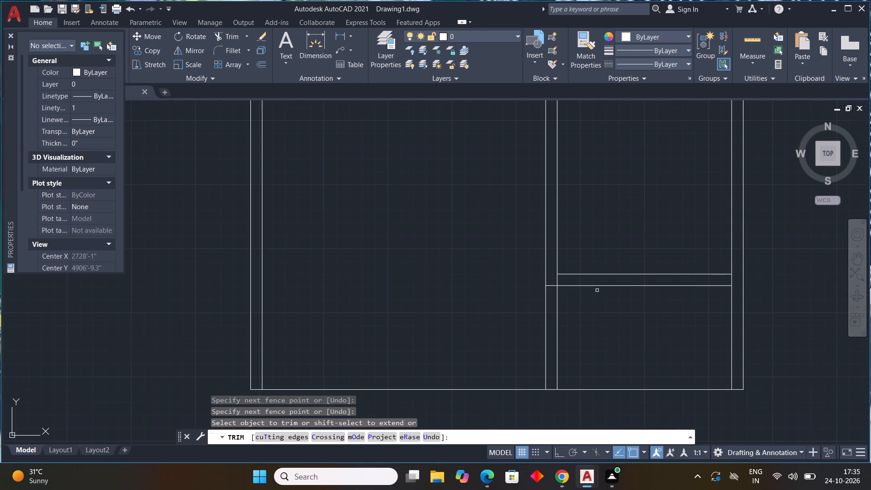
pyautogui.click(560, 280)
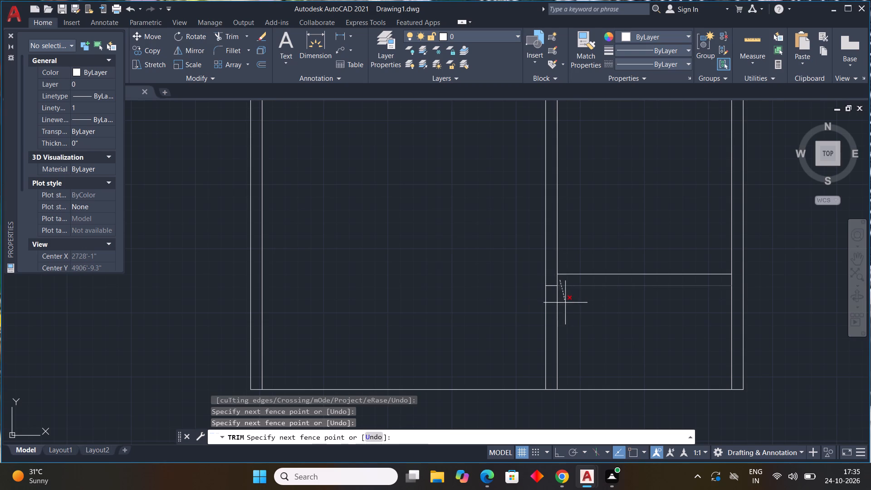
pyautogui.click(553, 282)
pyautogui.moveTo(563, 311); pyautogui.dragTo(516, 322)
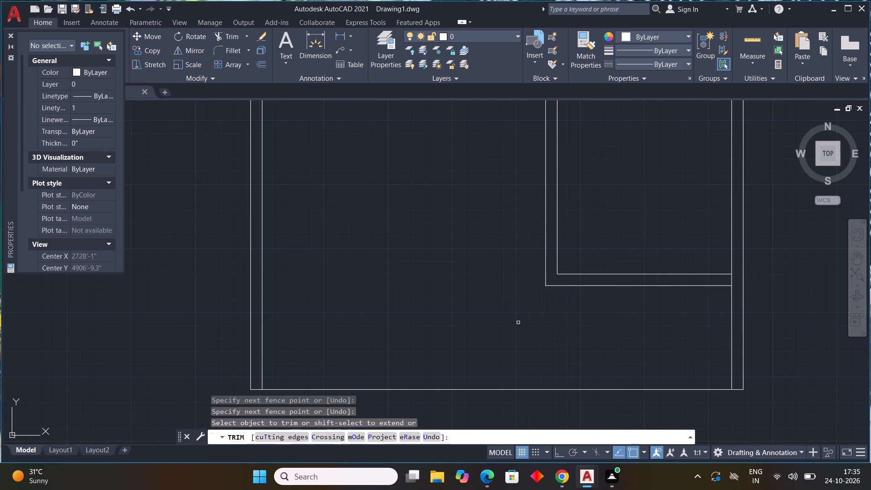
# Trim the right outer wall's inner face between the two lines of the lower 9" cross wall.
pyautogui.scroll(-4, 531, 318)
pyautogui.scroll(4, 565, 301)
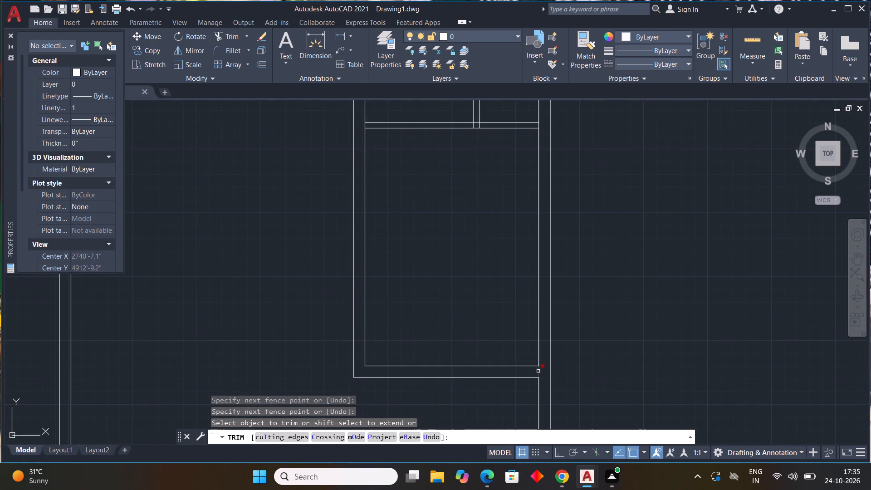
pyautogui.click(538, 371)
# Trim the lines crossing inside the horizontal 4.5" partition where the vertical partition meets it, leaving a clean T-junction.
pyautogui.scroll(-3, 589, 351)
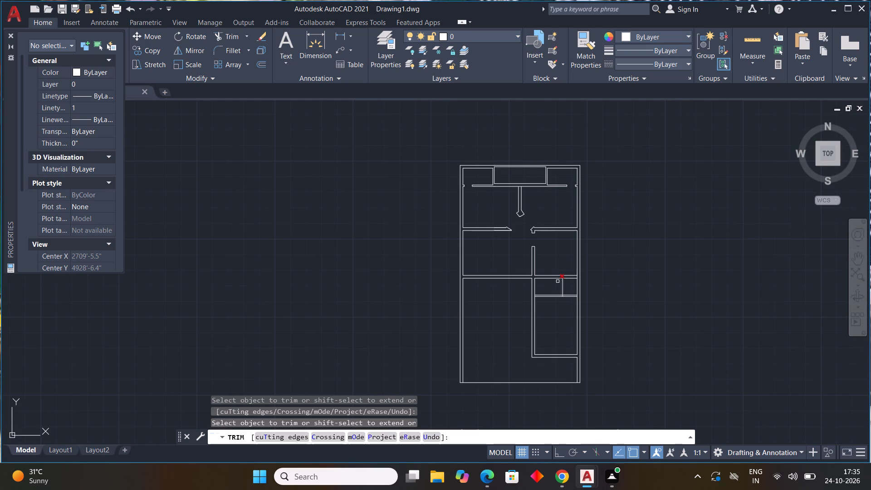
pyautogui.scroll(3, 538, 275)
pyautogui.moveTo(583, 308); pyautogui.dragTo(474, 234, button='middle')
pyautogui.scroll(1, 583, 308)
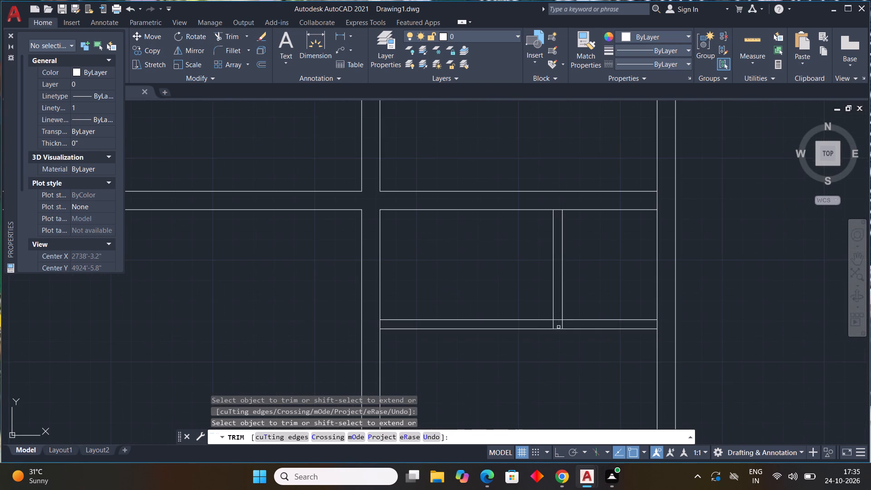
pyautogui.scroll(2, 558, 327)
pyautogui.moveTo(560, 307); pyautogui.dragTo(538, 324)
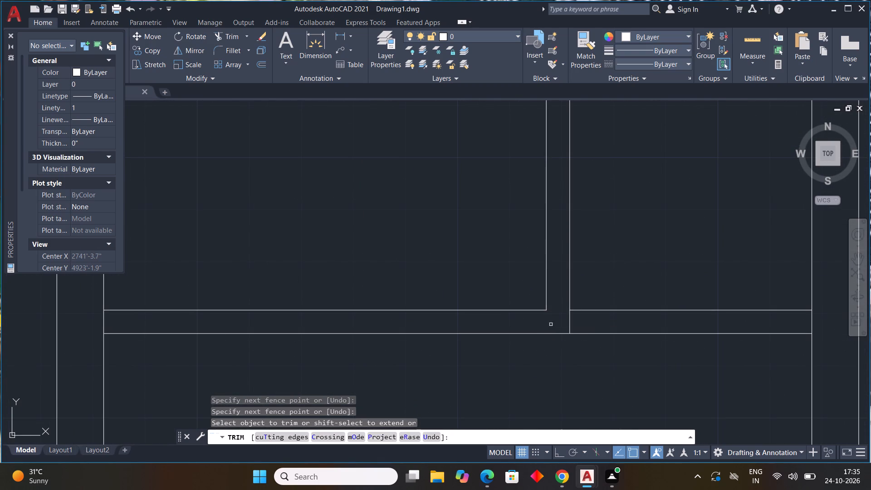
pyautogui.moveTo(563, 324); pyautogui.dragTo(591, 320)
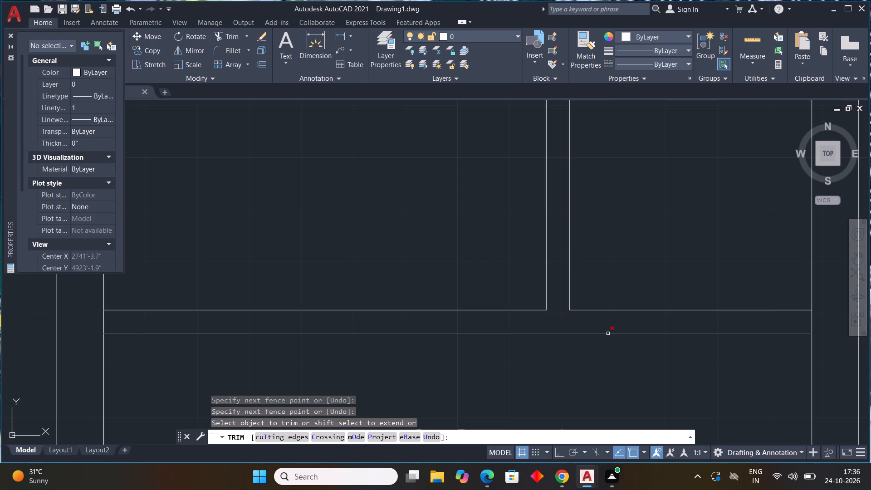
pyautogui.scroll(-2, 616, 238)
pyautogui.moveTo(626, 265); pyautogui.dragTo(631, 272, button='middle')
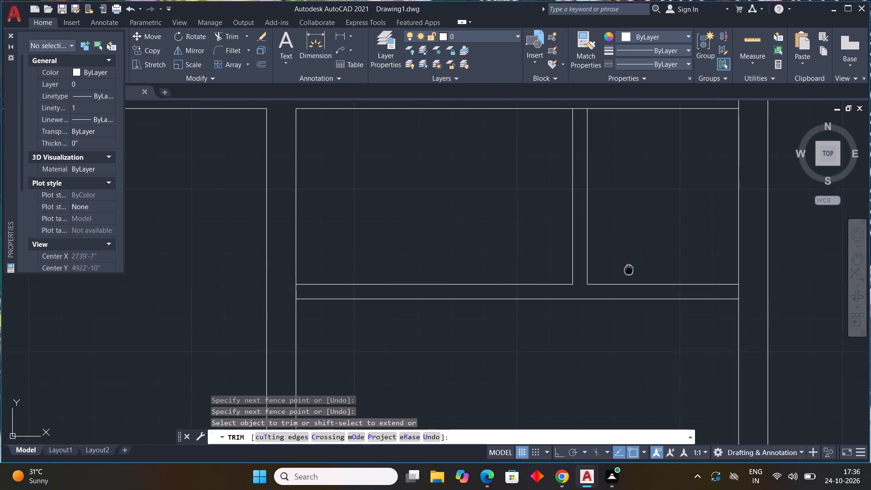
pyautogui.moveTo(631, 272); pyautogui.dragTo(641, 287, button='middle')
pyautogui.scroll(-4, 631, 272)
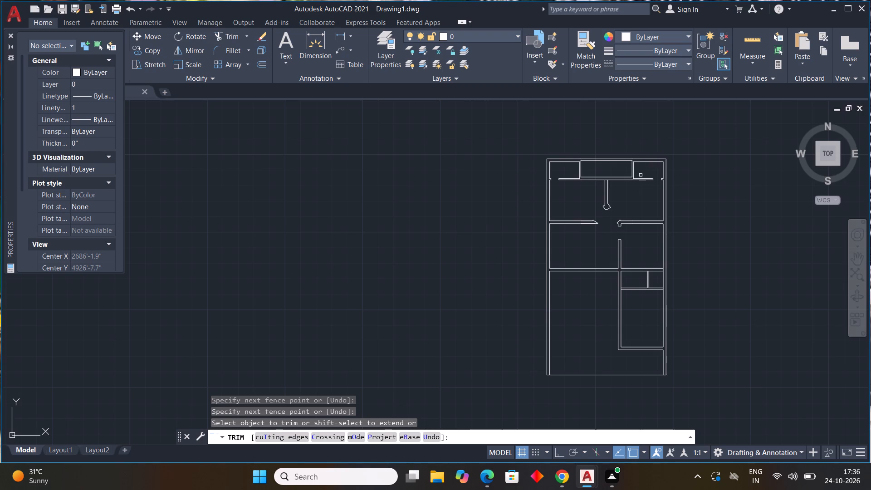
pyautogui.scroll(-1, 636, 178)
pyautogui.moveTo(617, 259); pyautogui.dragTo(441, 273, button='middle')
pyautogui.press('Escape')
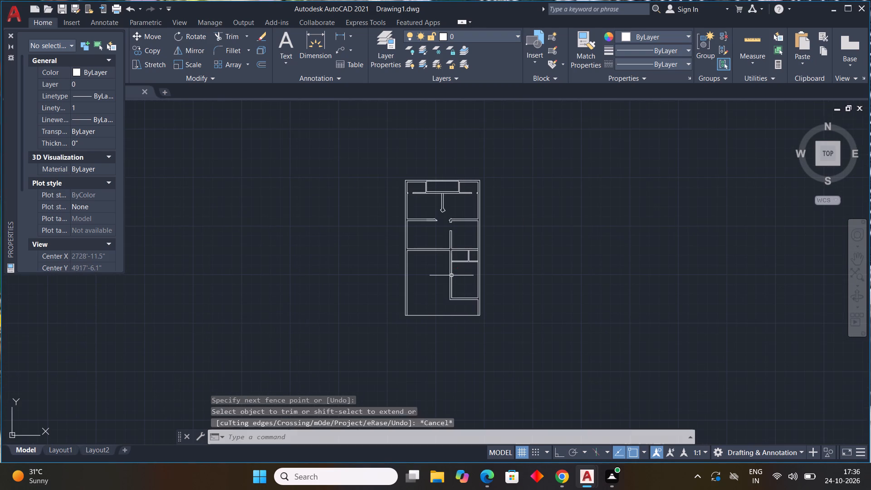
pyautogui.press('Escape')
pyautogui.press('Escape')
pyautogui.press('Escape')
# Draw two jamb lines for a doorway across the 9" cross wall, between the middle vertical wall and the vertical partition.
pyautogui.scroll(3, 478, 245)
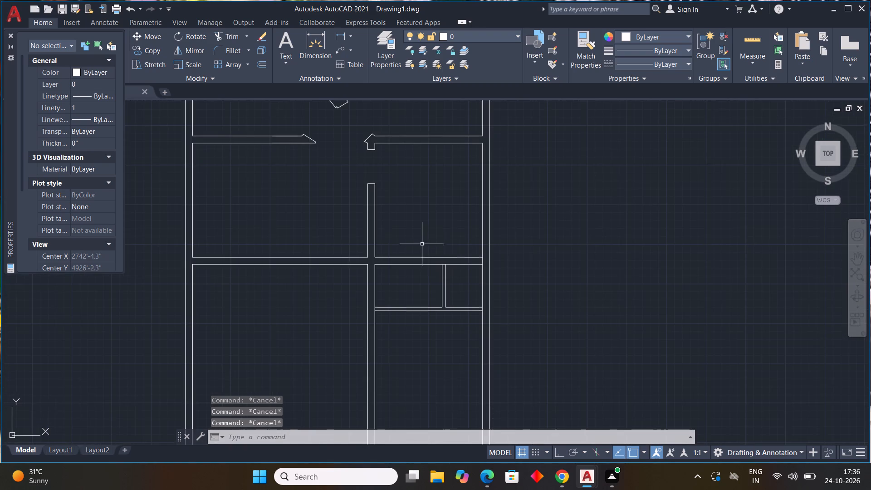
pyautogui.moveTo(422, 243); pyautogui.dragTo(462, 210, button='middle')
pyautogui.write('L')
pyautogui.press('space')
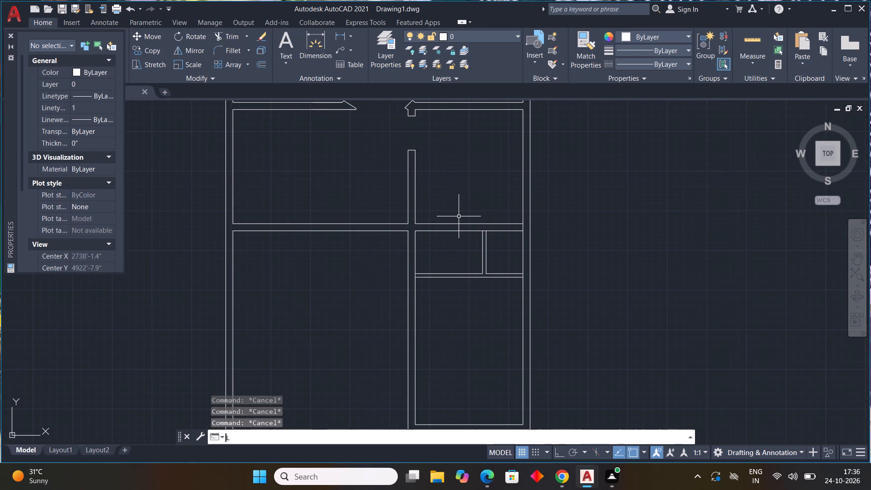
pyautogui.scroll(2, 440, 240)
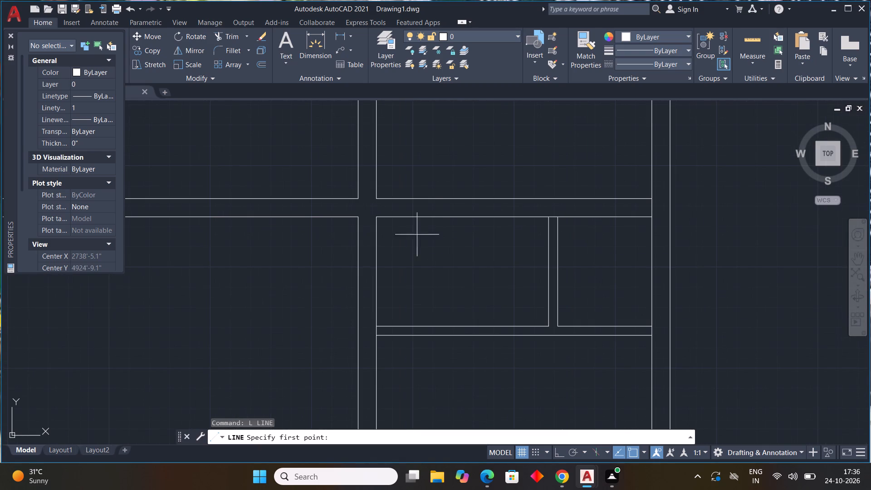
pyautogui.click(391, 199)
pyautogui.click(393, 217)
pyautogui.press('Escape')
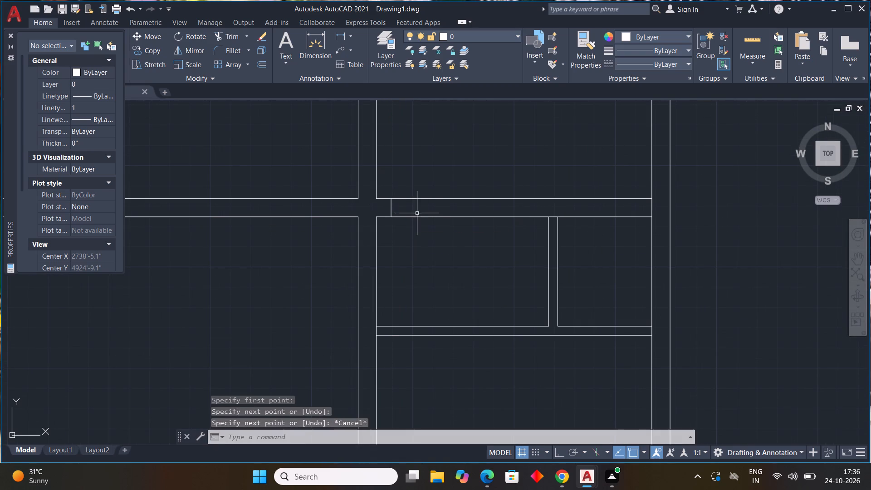
pyautogui.press('space')
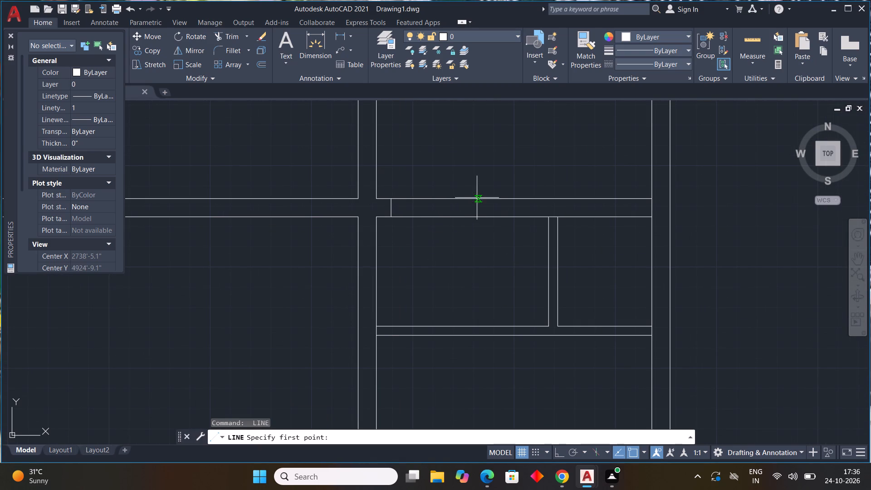
pyautogui.click(462, 200)
pyautogui.click(460, 220)
pyautogui.press('Escape')
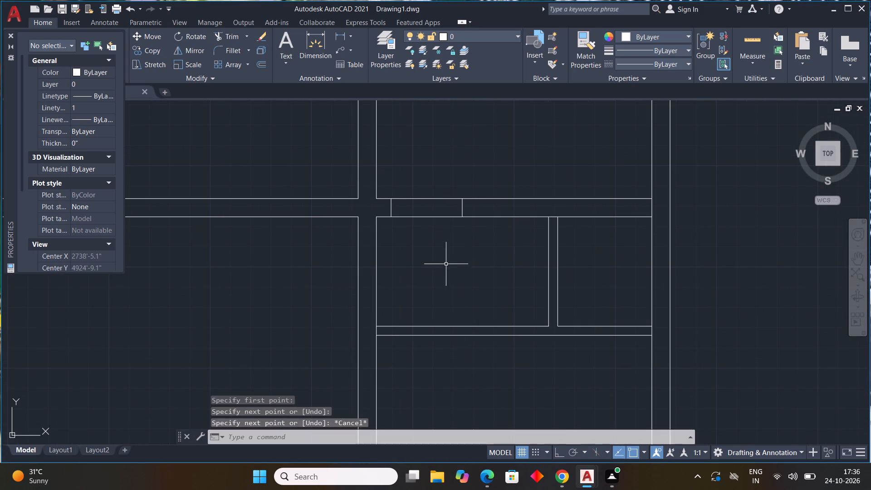
# Draw two jamb lines across the middle vertical wall, between the cross wall and the horizontal 4.5" partition.
pyautogui.press('space')
pyautogui.moveTo(404, 260); pyautogui.dragTo(453, 234, button='middle')
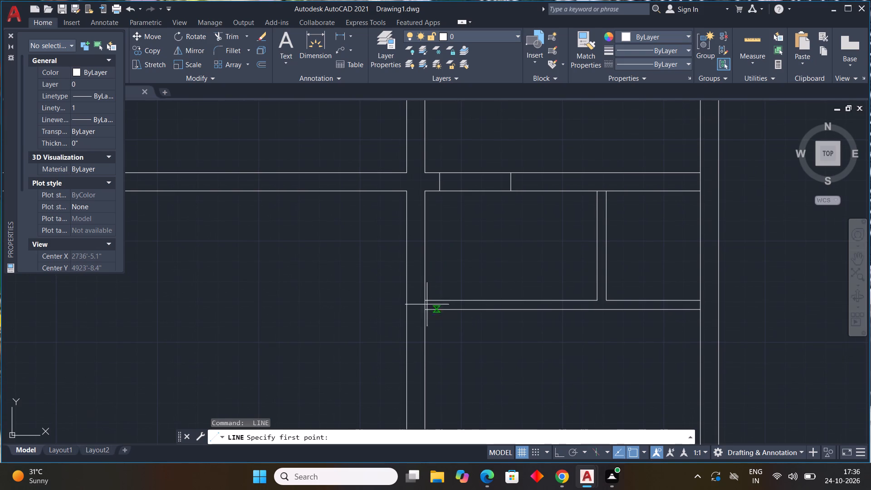
pyautogui.click(424, 293)
pyautogui.click(410, 294)
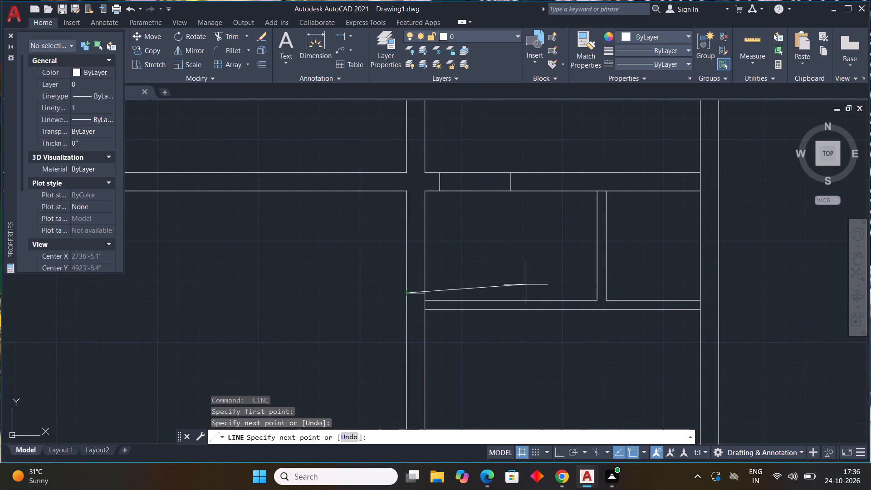
pyautogui.press('Escape')
pyautogui.press('space')
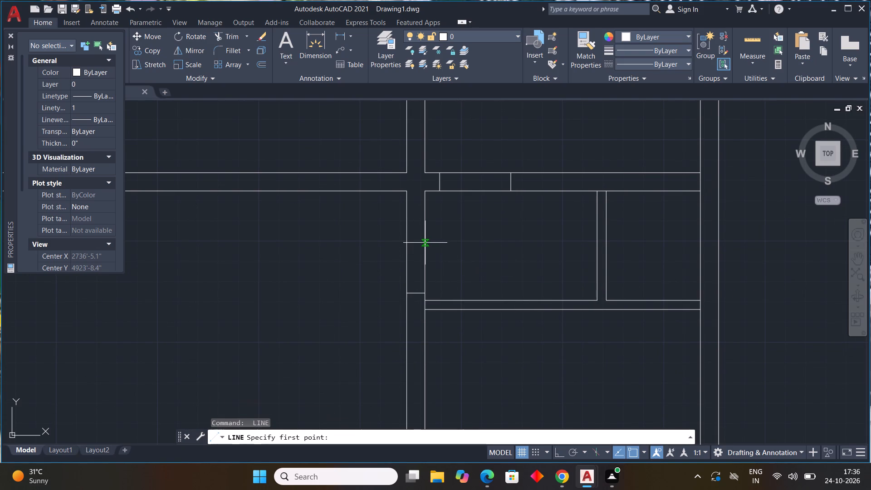
pyautogui.click(425, 243)
pyautogui.click(406, 242)
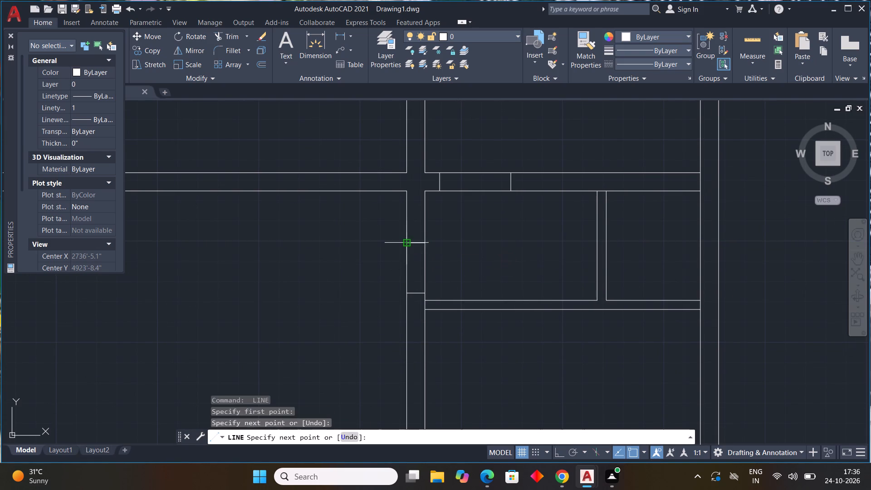
pyautogui.press('Escape')
# Draw two jamb lines across the middle vertical wall for a doorway just below the horizontal 4.5" partition.
pyautogui.moveTo(501, 262); pyautogui.dragTo(472, 196, button='middle')
pyautogui.middleClick(472, 196)
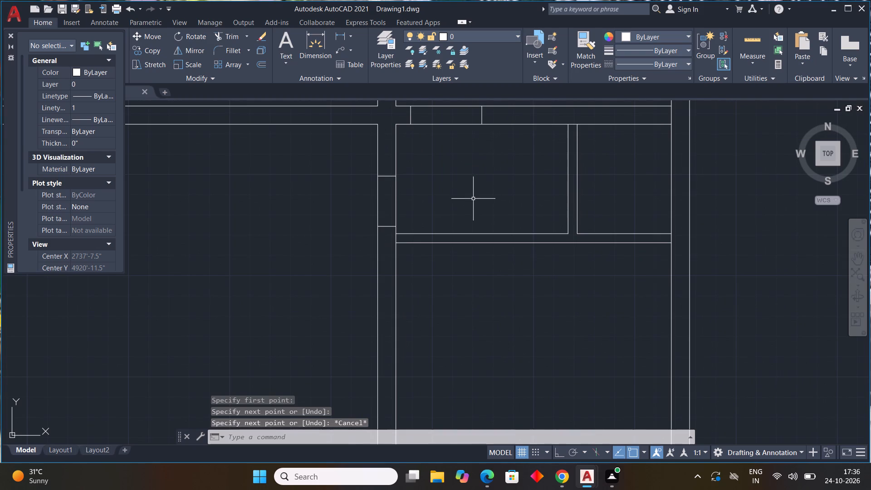
pyautogui.moveTo(438, 286); pyautogui.dragTo(448, 283, button='middle')
pyautogui.scroll(-1, 438, 292)
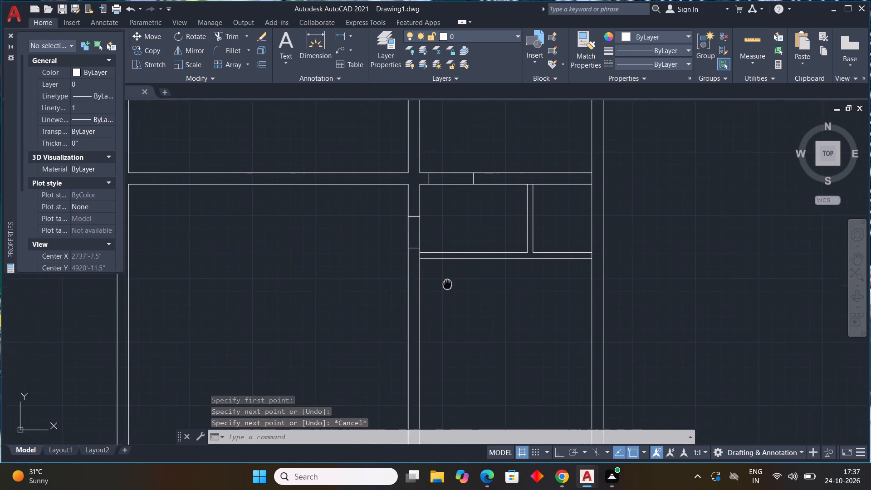
pyautogui.moveTo(448, 283); pyautogui.dragTo(470, 268, button='middle')
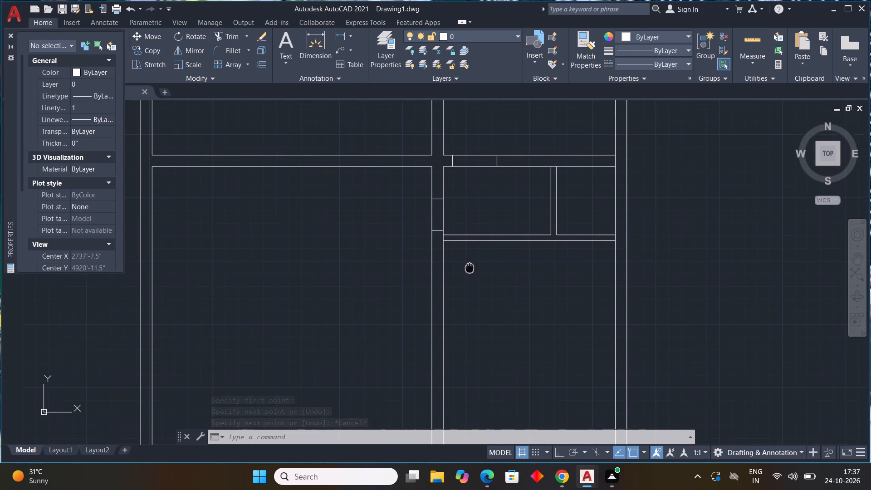
pyautogui.moveTo(470, 268); pyautogui.dragTo(470, 266, button='middle')
pyautogui.write('L')
pyautogui.press('space')
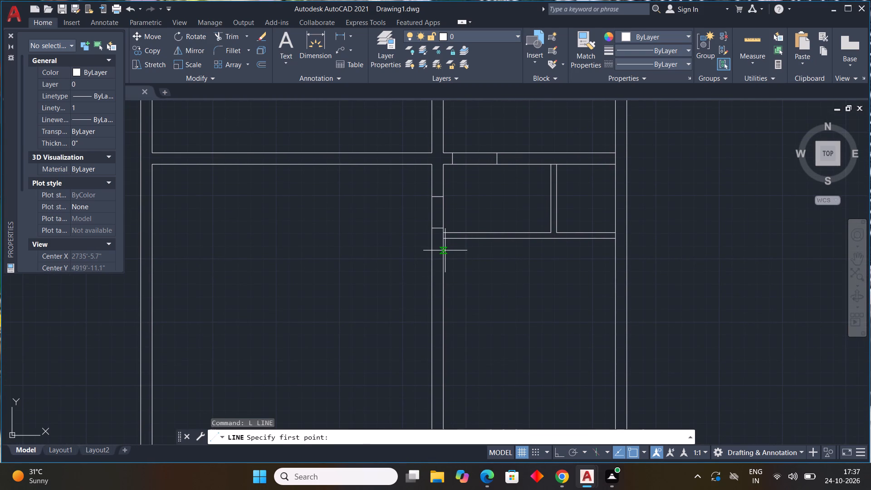
pyautogui.click(445, 250)
pyautogui.click(431, 249)
pyautogui.press('Escape')
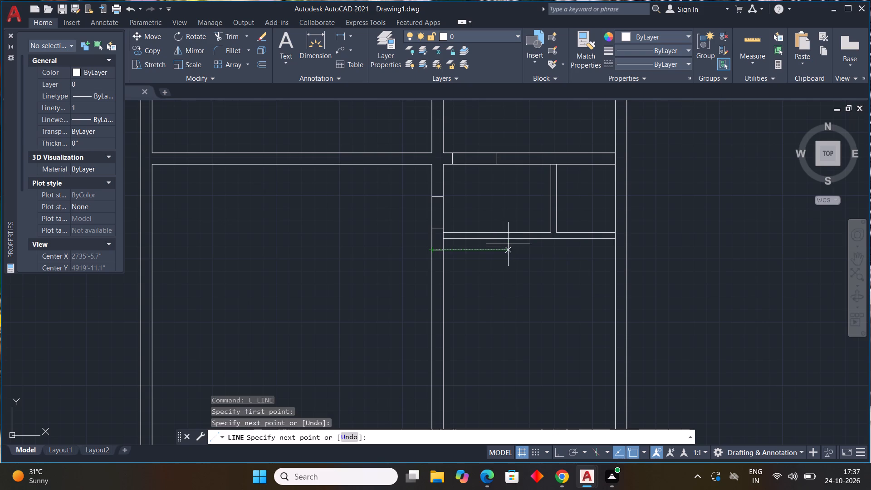
pyautogui.press('space')
pyautogui.moveTo(453, 287); pyautogui.dragTo(494, 259, button='middle')
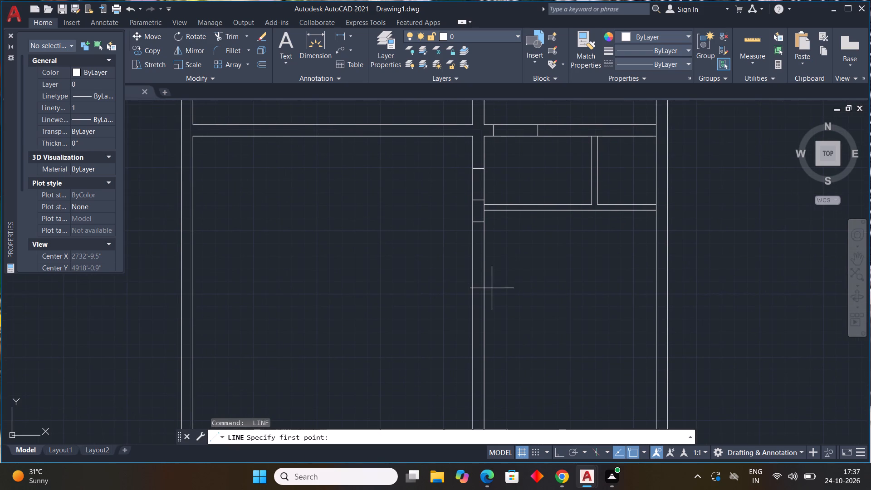
pyautogui.click(486, 274)
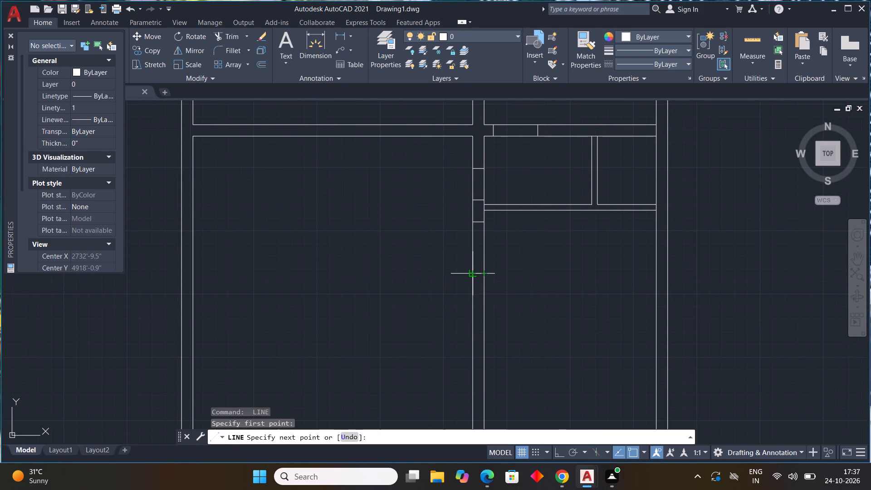
pyautogui.click(467, 273)
pyautogui.press('Escape')
# Trim both faces of the middle wall between the jambs below the 4.5" partition, and its right face inside that partition.
pyautogui.press('t')
pyautogui.press('r')
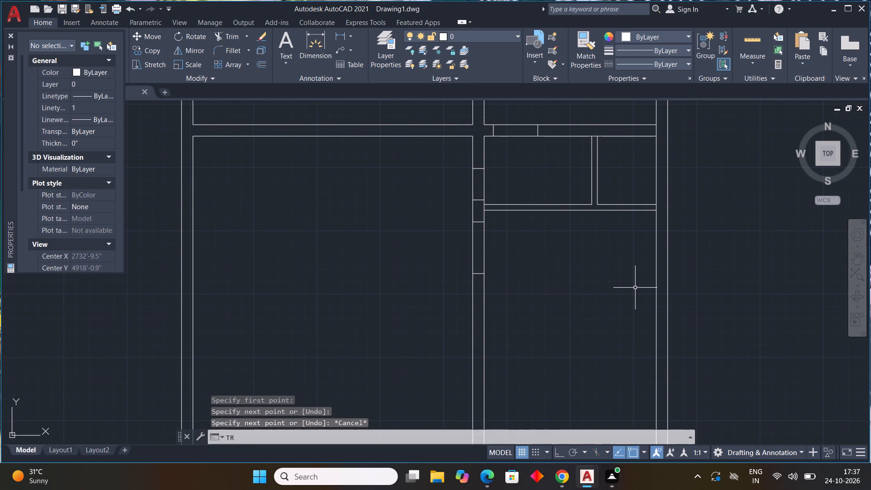
pyautogui.press('r')
pyautogui.press('space')
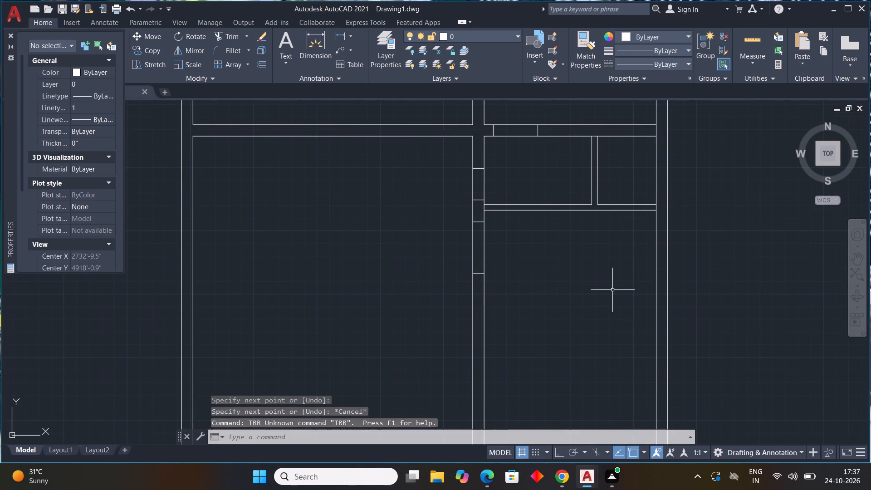
pyautogui.press('Escape')
pyautogui.press('Escape')
pyautogui.press('Escape')
pyautogui.write('TR')
pyautogui.press('space')
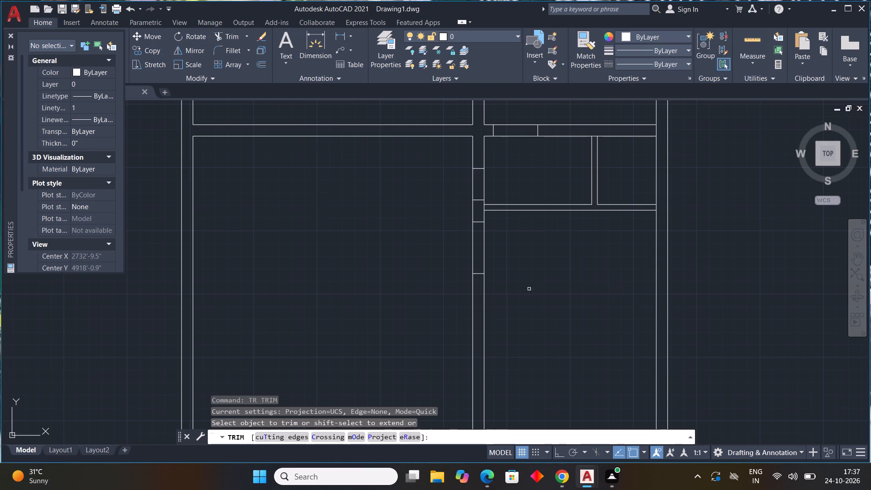
pyautogui.moveTo(478, 256); pyautogui.dragTo(528, 256)
pyautogui.moveTo(532, 251); pyautogui.dragTo(499, 326, button='middle')
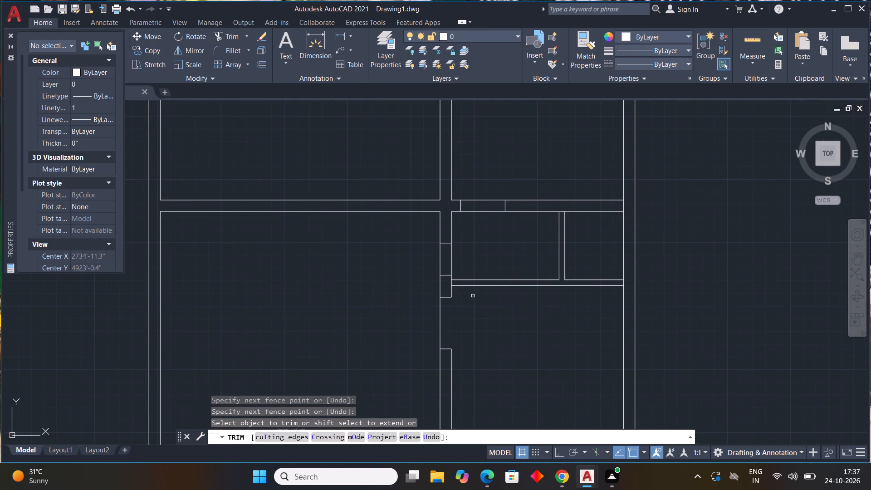
pyautogui.scroll(2, 450, 286)
pyautogui.click(453, 281)
pyautogui.scroll(-3, 460, 304)
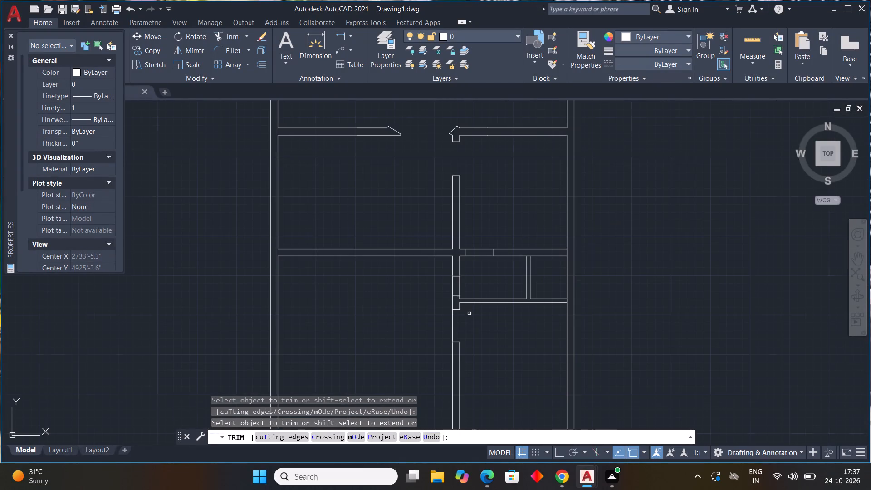
pyautogui.moveTo(435, 325); pyautogui.dragTo(435, 326)
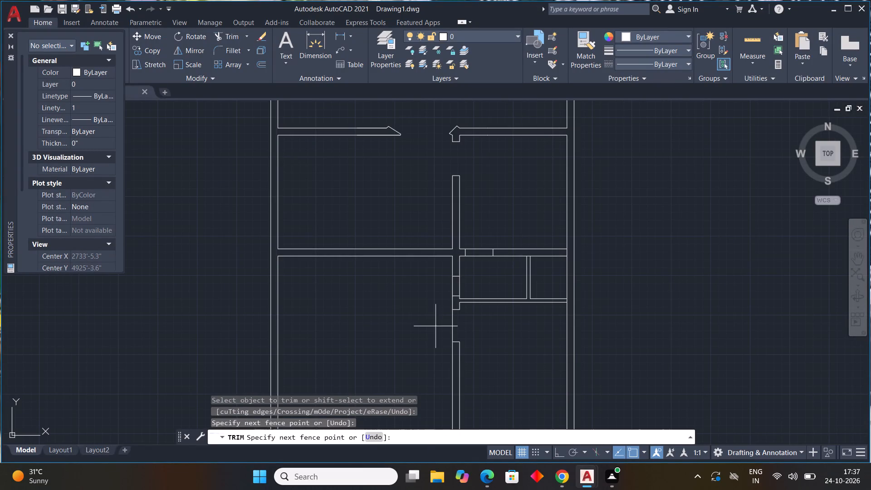
pyautogui.moveTo(435, 326); pyautogui.dragTo(507, 323)
# Trim both wall faces between the jambs of the middle wall's upper opening and the cross wall's opening.
pyautogui.moveTo(440, 281); pyautogui.dragTo(471, 281)
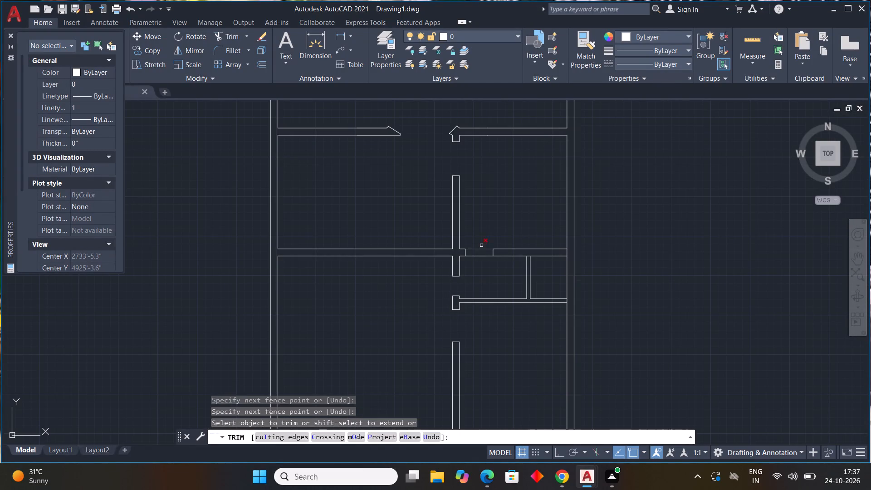
pyautogui.moveTo(482, 245); pyautogui.dragTo(481, 268)
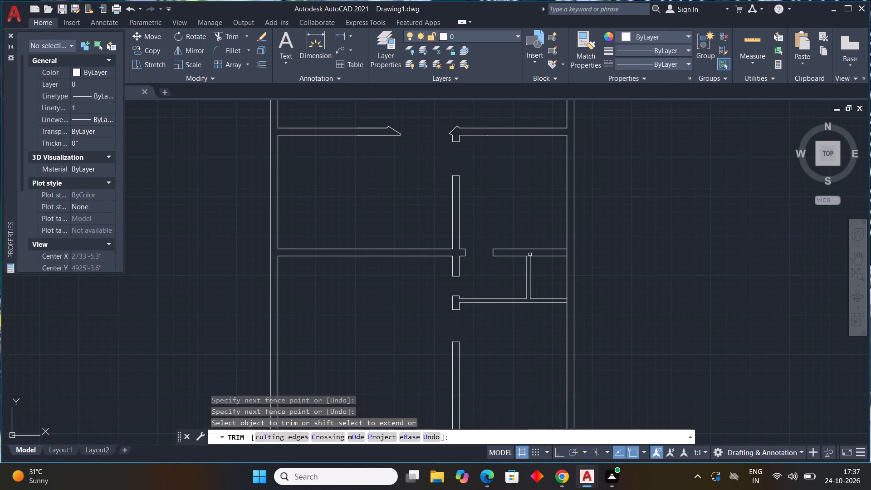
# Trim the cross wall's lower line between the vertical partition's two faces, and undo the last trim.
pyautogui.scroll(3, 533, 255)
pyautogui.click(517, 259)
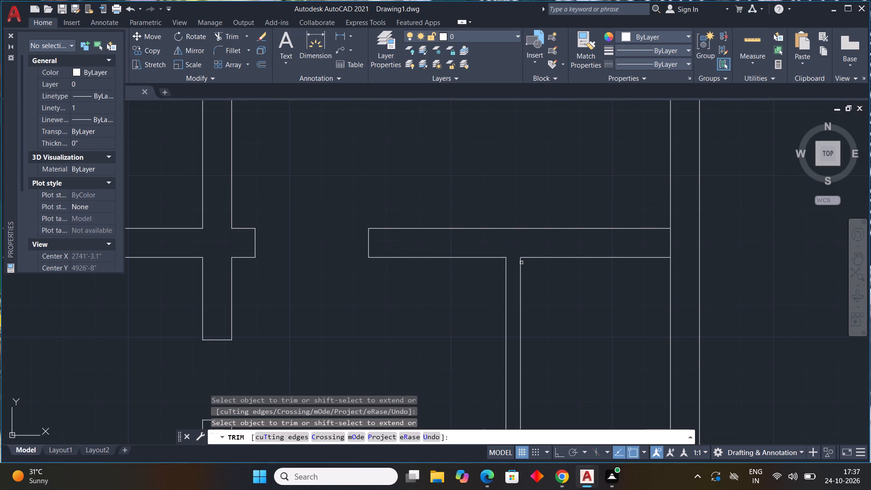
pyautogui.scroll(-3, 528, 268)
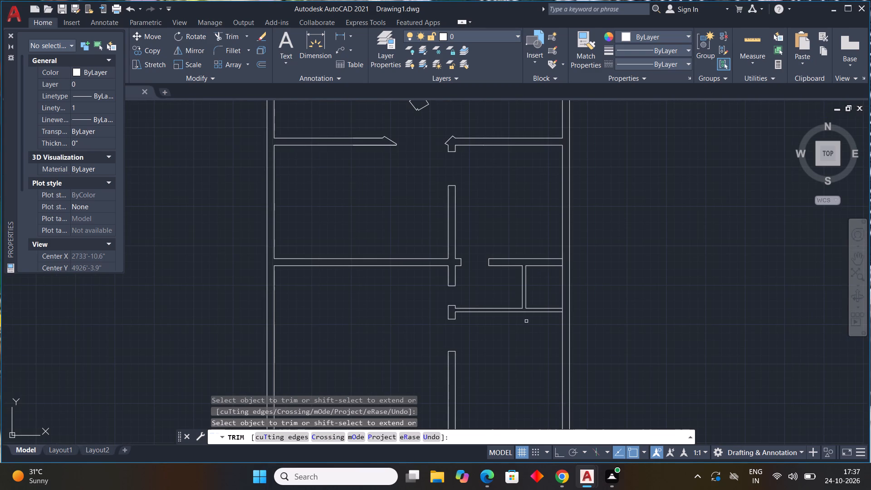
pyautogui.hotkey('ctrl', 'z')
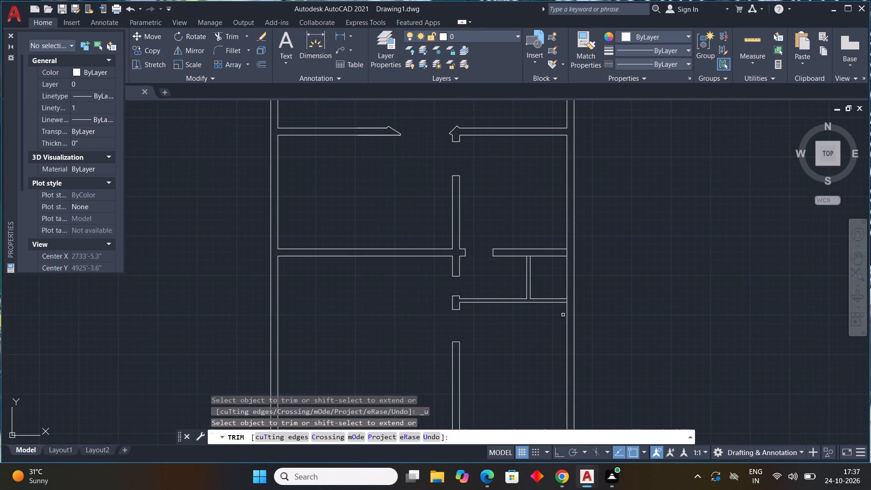
# Trim the cross wall's lower line between the two faces of the short vertical partition.
pyautogui.scroll(3, 533, 256)
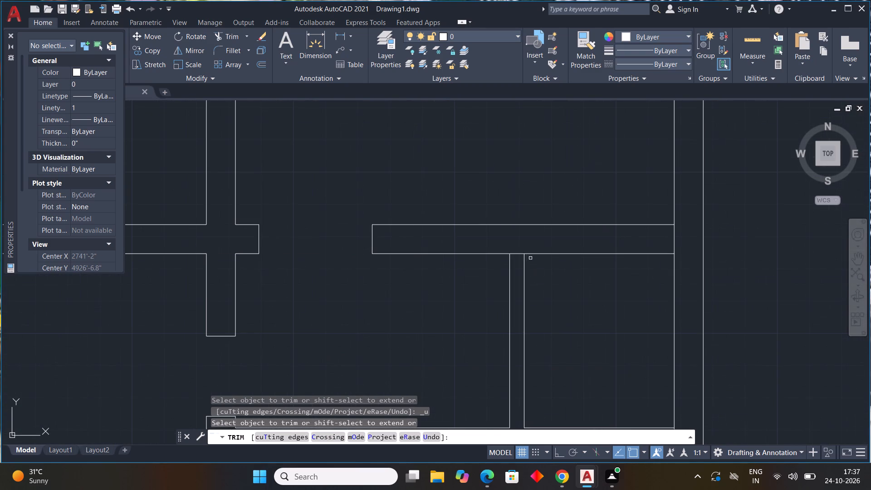
pyautogui.click(516, 255)
pyautogui.press('Escape')
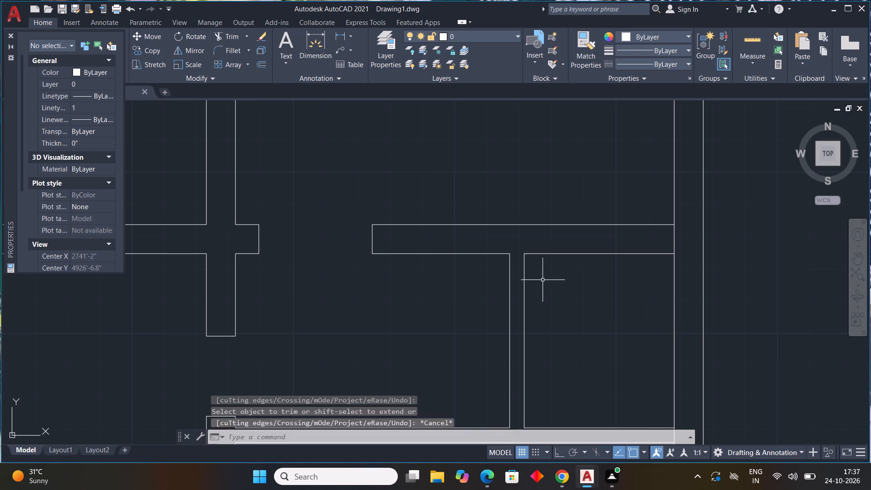
pyautogui.press('Escape')
pyautogui.press('Escape')
# Draw a line across the cross wall, continuing the short vertical partition's right face up to the wall's upper line.
pyautogui.scroll(-3, 543, 280)
pyautogui.moveTo(555, 297); pyautogui.dragTo(547, 277, button='middle')
pyautogui.middleClick(539, 272)
pyautogui.scroll(1, 532, 269)
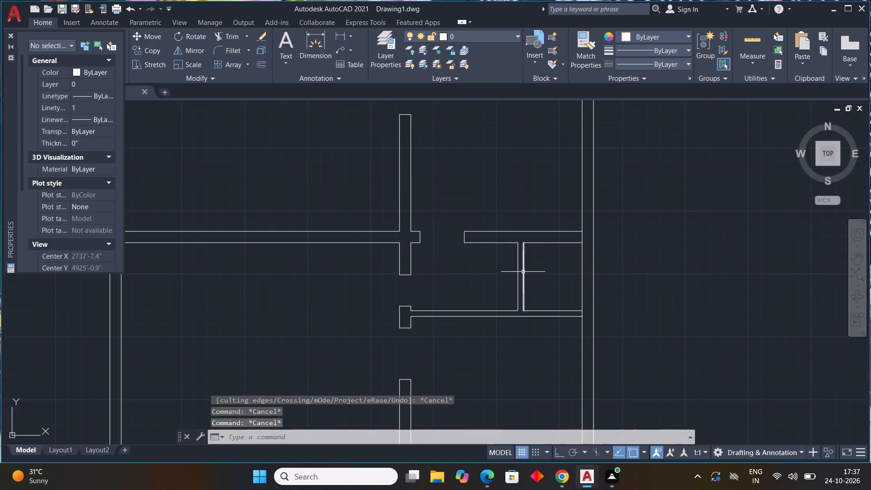
pyautogui.scroll(-2, 544, 302)
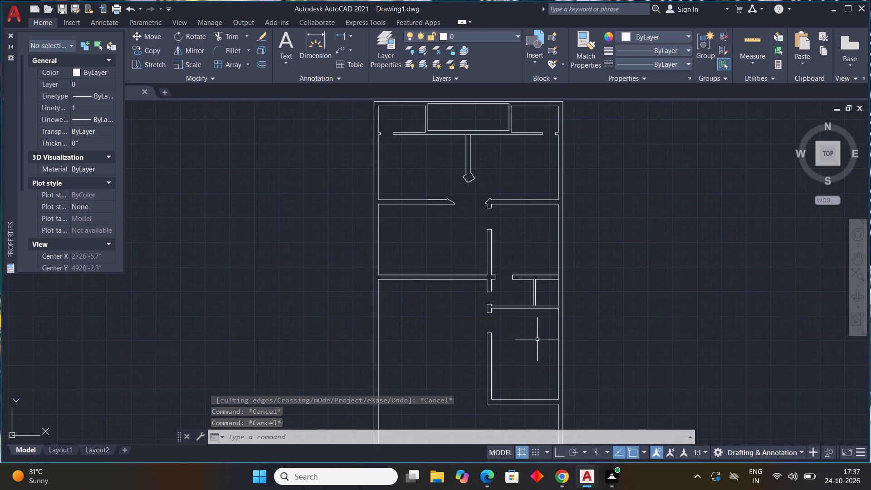
pyautogui.moveTo(544, 335); pyautogui.dragTo(365, 380, button='middle')
pyautogui.middleClick(366, 378)
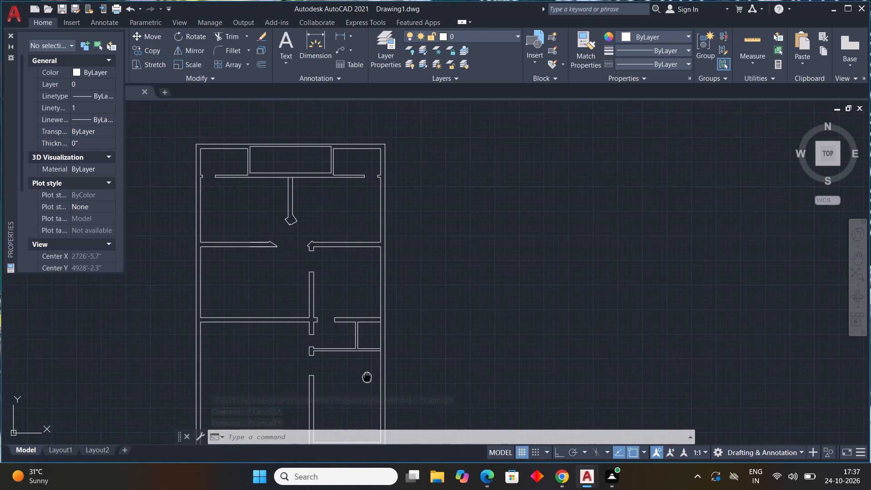
pyautogui.scroll(4, 363, 334)
pyautogui.write('L')
pyautogui.press('space')
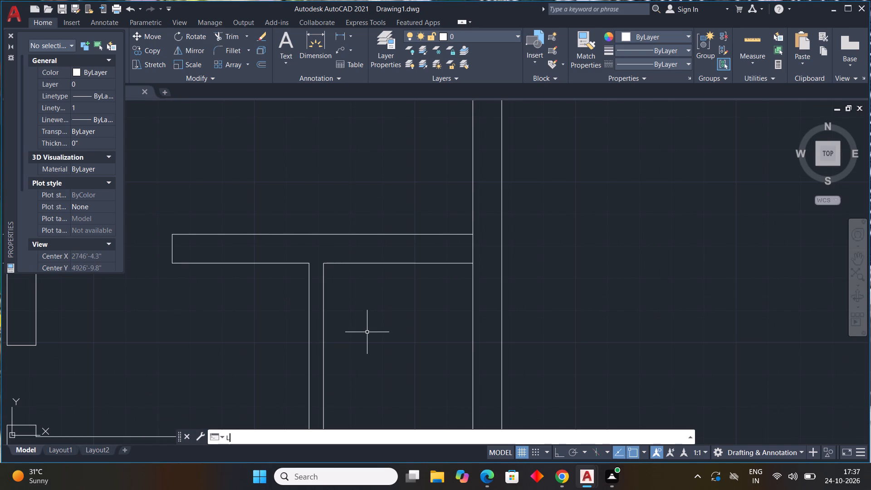
pyautogui.moveTo(361, 321); pyautogui.dragTo(377, 365, button='middle')
pyautogui.moveTo(338, 309); pyautogui.dragTo(338, 304)
pyautogui.click(338, 279)
pyautogui.press('Escape')
# Draw two parallel horizontal lines inside the cross wall, from the new crossing line to the right outer wall's inner face.
pyautogui.press('space')
pyautogui.moveTo(406, 323); pyautogui.dragTo(404, 342, button='middle')
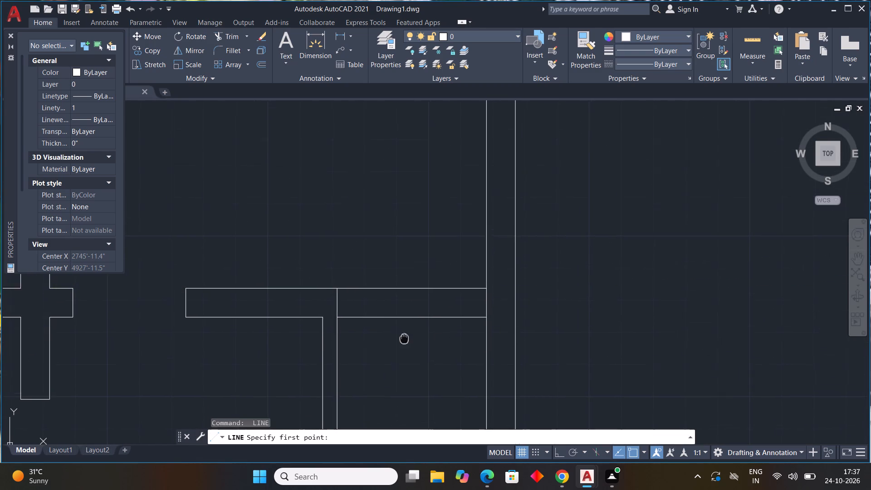
pyautogui.moveTo(404, 342); pyautogui.dragTo(401, 351, button='middle')
pyautogui.scroll(1, 340, 318)
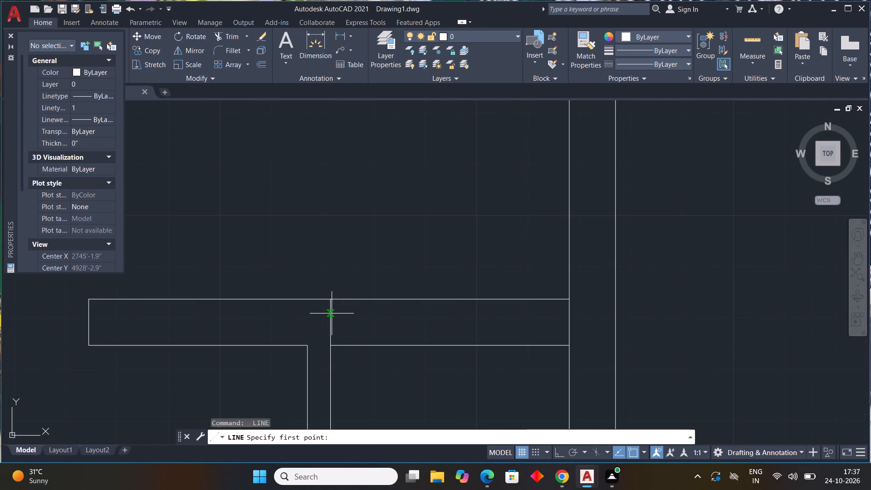
pyautogui.click(332, 314)
pyautogui.click(568, 311)
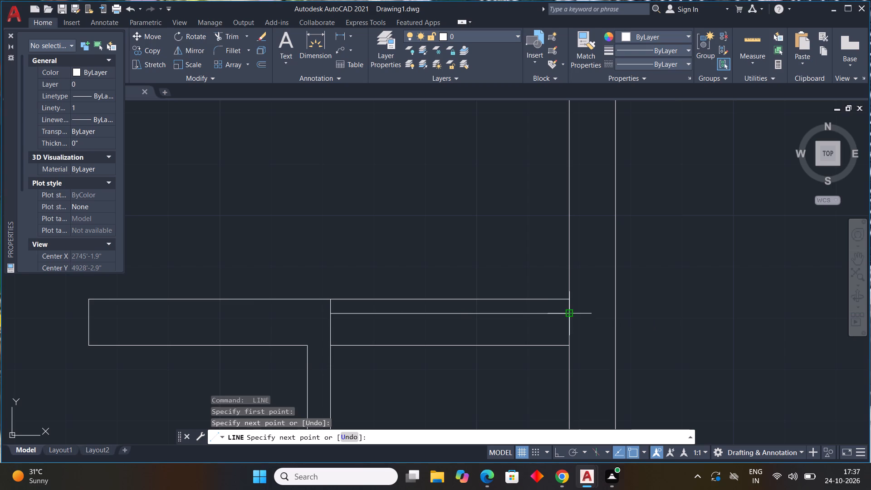
pyautogui.press('Escape')
pyautogui.press('space')
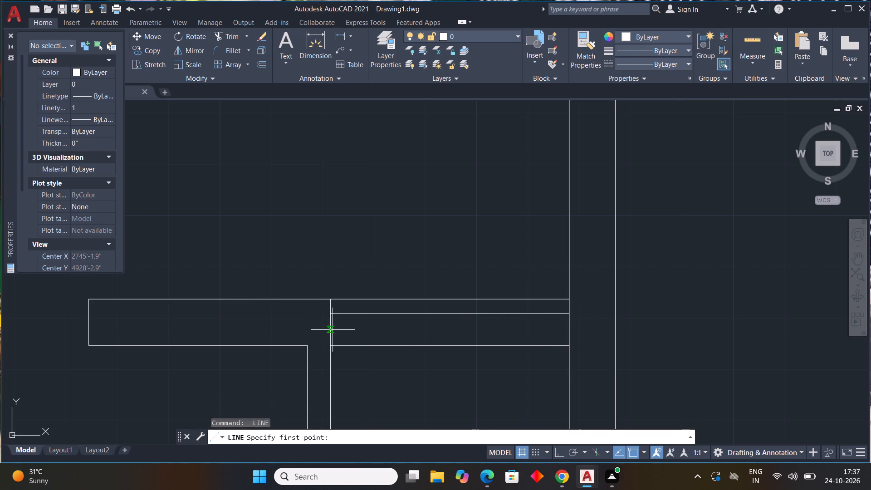
pyautogui.click(332, 330)
pyautogui.click(569, 328)
pyautogui.press('Escape')
# Draw two short lines across the vertical 4.5" partition, one near mid-height and one just above its lower end.
pyautogui.scroll(-1, 599, 322)
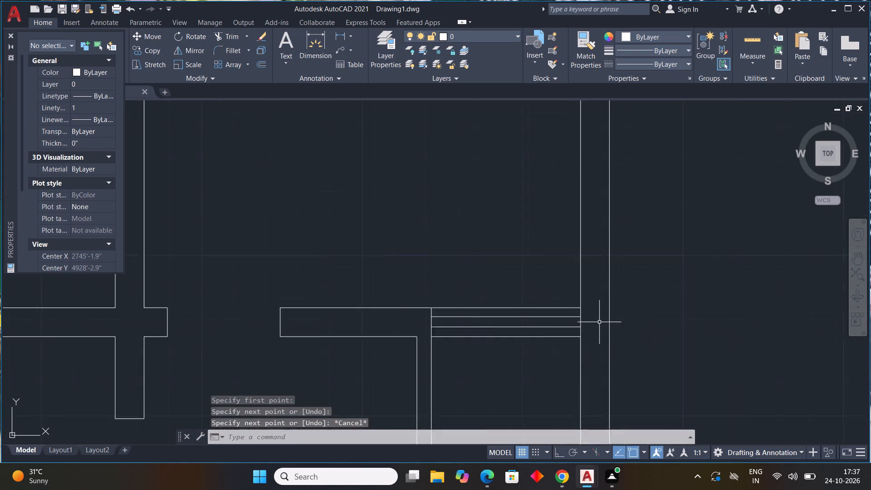
pyautogui.scroll(-1, 599, 322)
pyautogui.moveTo(601, 338); pyautogui.dragTo(614, 255, button='middle')
pyautogui.press('l')
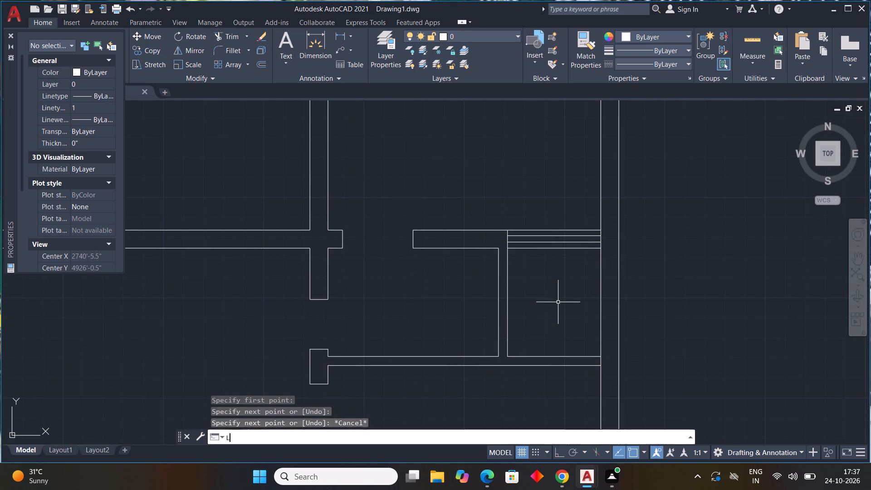
pyautogui.press('space')
pyautogui.moveTo(494, 310); pyautogui.dragTo(496, 296, button='middle')
pyautogui.scroll(1, 496, 296)
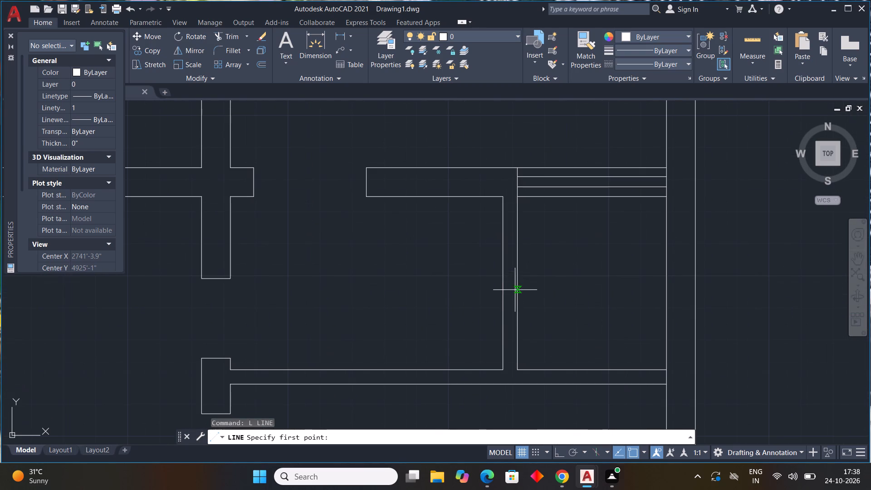
pyautogui.click(517, 281)
pyautogui.click(500, 282)
pyautogui.press('Escape')
pyautogui.press('space')
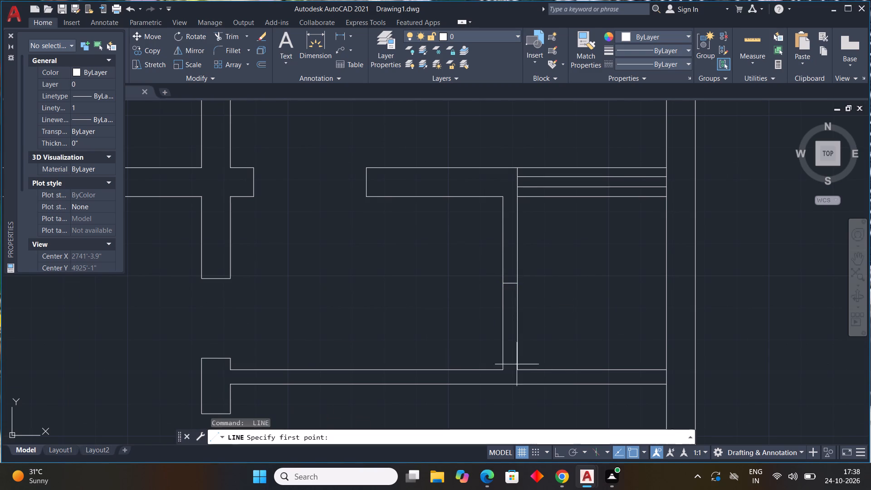
pyautogui.click(503, 358)
pyautogui.click(519, 356)
pyautogui.press('Escape')
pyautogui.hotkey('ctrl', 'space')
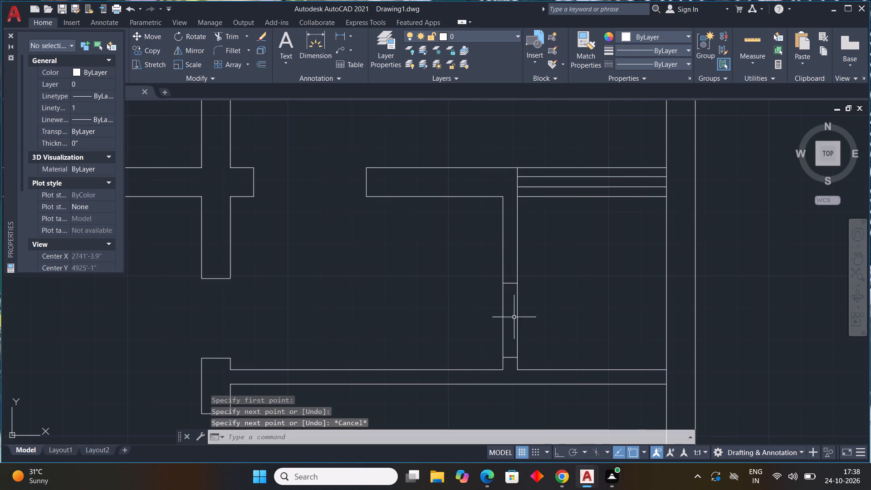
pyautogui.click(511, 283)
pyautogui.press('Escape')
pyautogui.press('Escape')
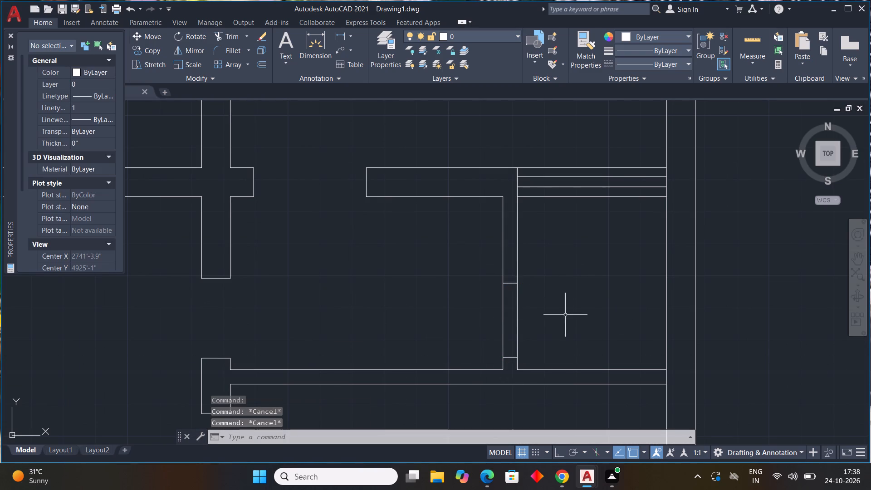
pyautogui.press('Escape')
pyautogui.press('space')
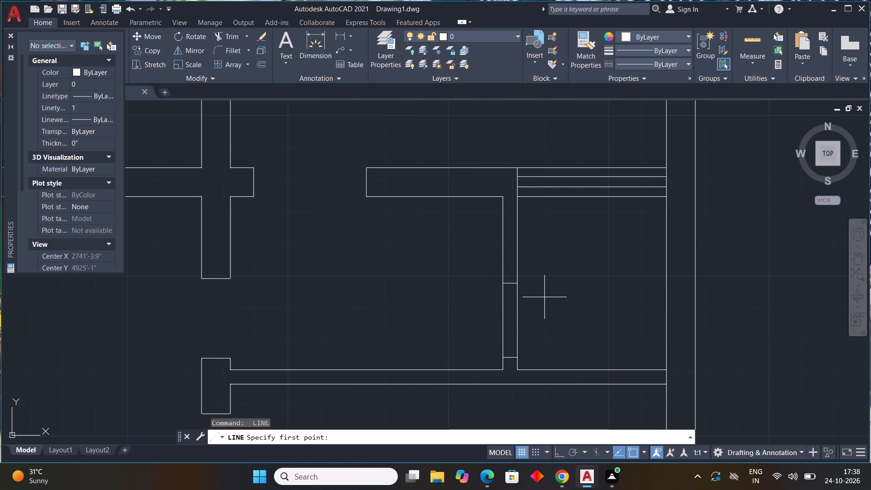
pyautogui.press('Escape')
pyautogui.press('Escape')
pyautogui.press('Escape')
# Draw a vertical centre line inside the partition, joining the midpoints of the two short crossing lines.
pyautogui.write('L')
pyautogui.press('space')
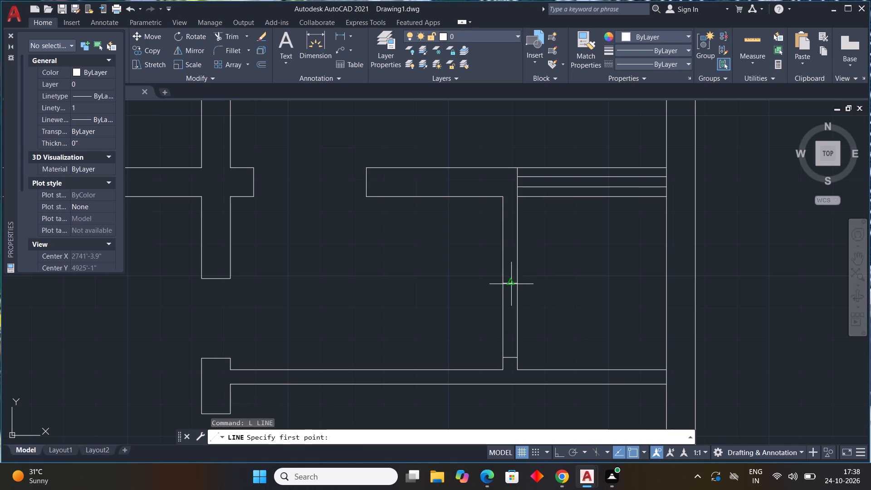
pyautogui.click(511, 284)
pyautogui.click(511, 353)
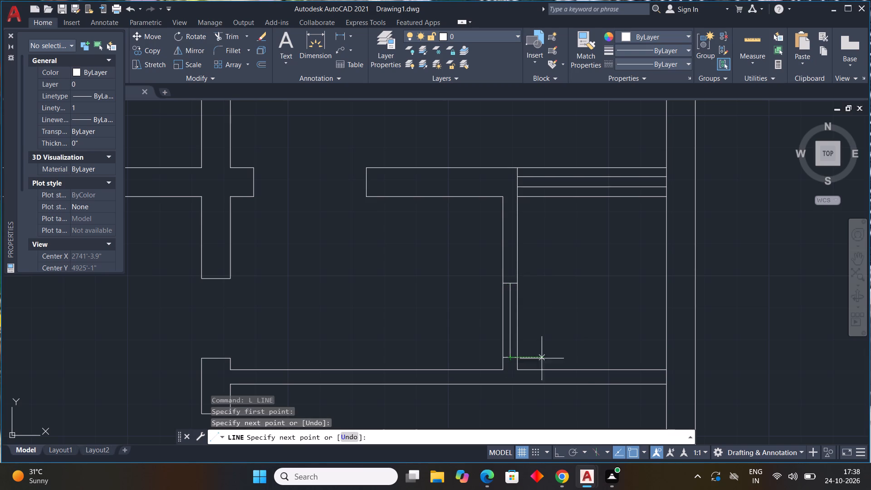
pyautogui.press('Escape')
# Offset the plan's bottom outline edge 9" inward to form the bottom wall's inner face.
pyautogui.scroll(-3, 558, 353)
pyautogui.moveTo(563, 344); pyautogui.dragTo(580, 311, button='middle')
pyautogui.middleClick(580, 311)
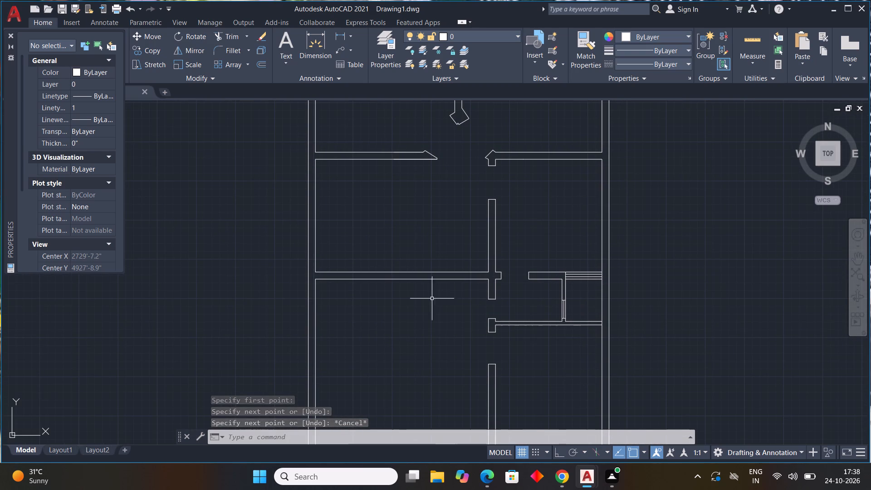
pyautogui.scroll(-1, 416, 312)
pyautogui.moveTo(415, 318); pyautogui.dragTo(440, 315, button='middle')
pyautogui.moveTo(441, 309); pyautogui.dragTo(384, 209, button='middle')
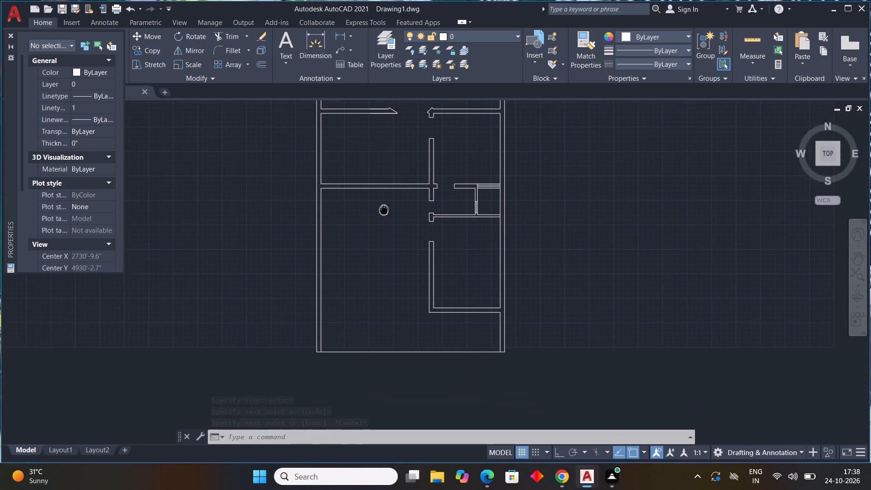
pyautogui.moveTo(384, 209); pyautogui.dragTo(385, 217, button='middle')
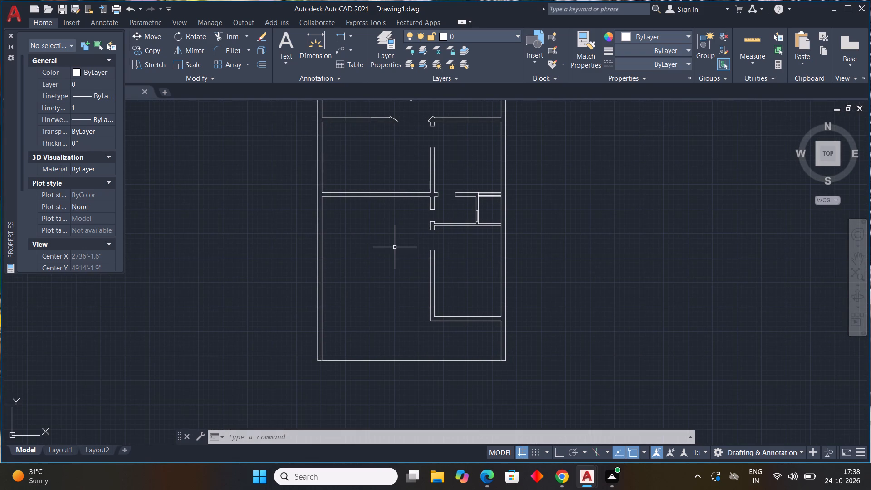
pyautogui.press('o')
pyautogui.write('FF')
pyautogui.press('space')
pyautogui.press('9')
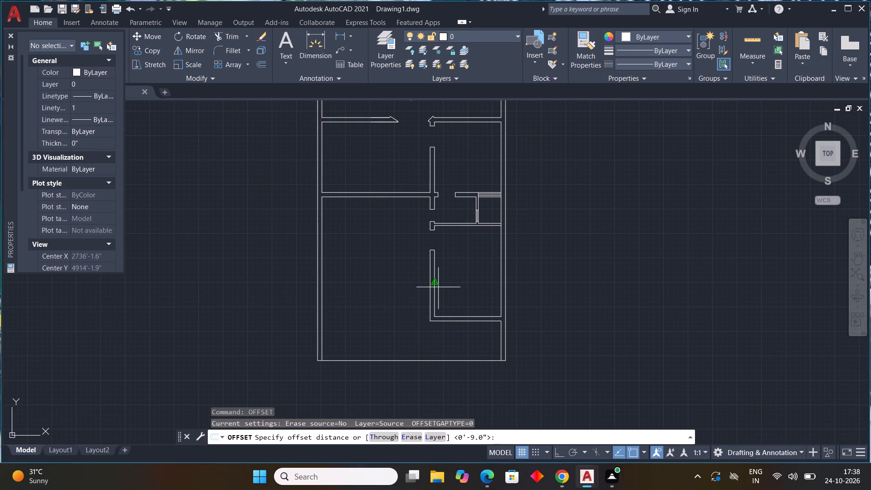
pyautogui.hotkey('shift', '"')
pyautogui.press('Return')
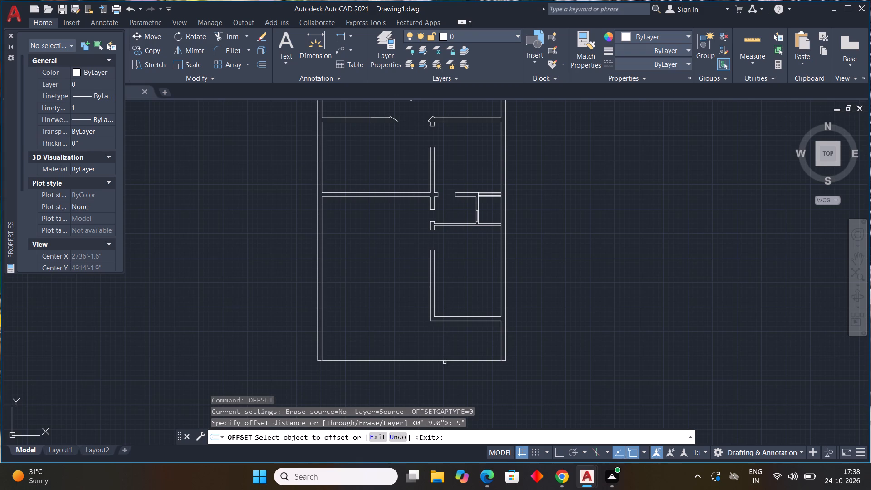
pyautogui.click(445, 361)
pyautogui.click(445, 351)
pyautogui.press('Escape')
# Offset the left outer wall's inner face 7'7" into the large lower-left room.
pyautogui.press('space')
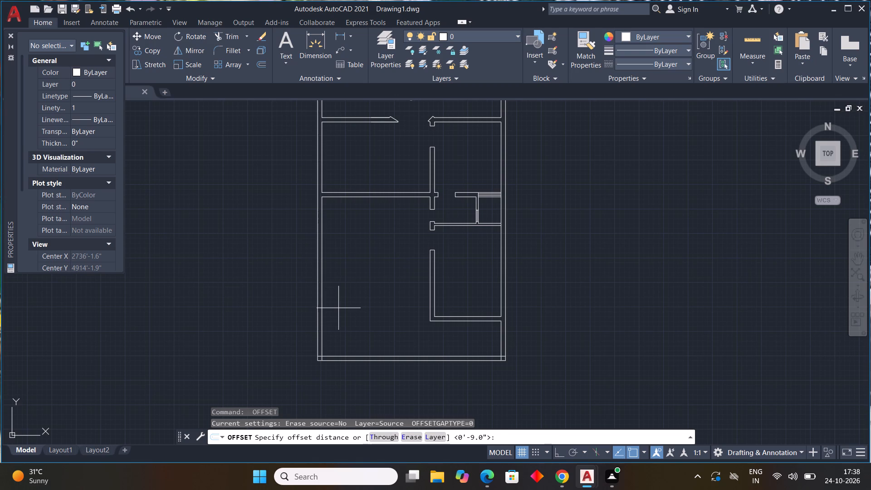
pyautogui.write("7'")
pyautogui.write('7"')
pyautogui.press('Return')
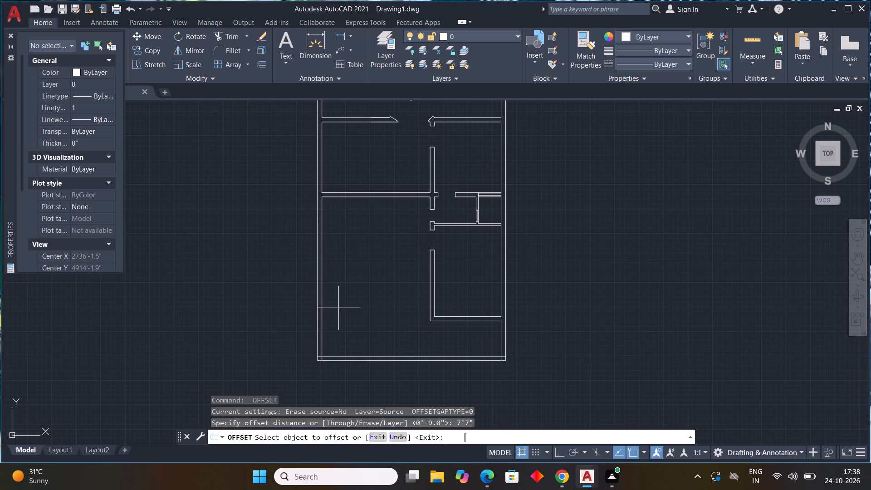
pyautogui.click(322, 279)
pyautogui.click(357, 284)
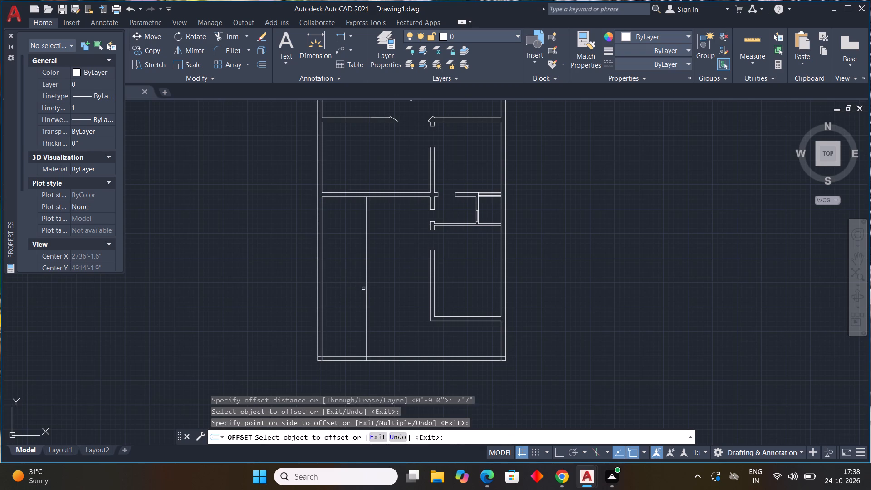
pyautogui.press('Escape')
# Offset the new vertical line in the lower-left room 9" to its right as the wall's second face.
pyautogui.press('space')
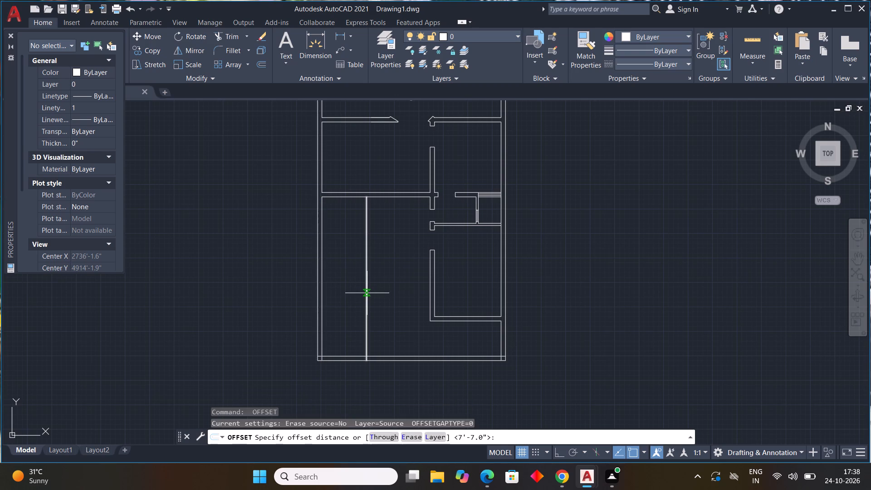
pyautogui.write('9"')
pyautogui.press('Return')
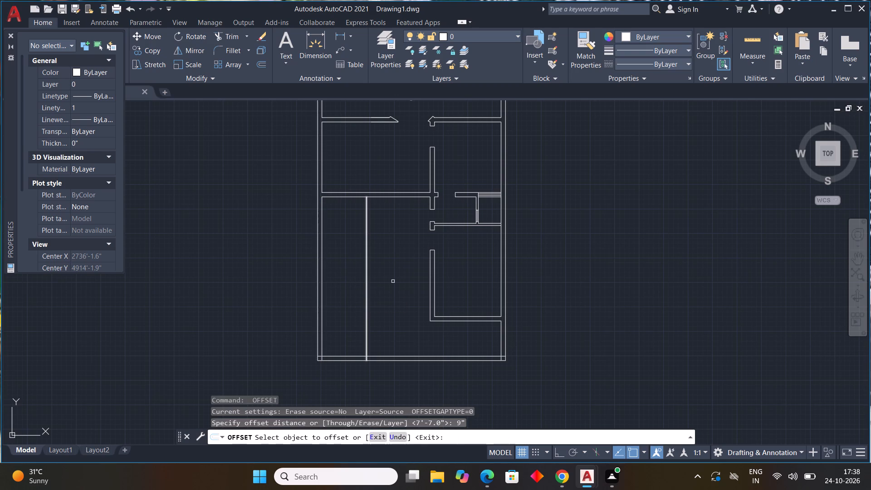
pyautogui.click(366, 276)
pyautogui.click(400, 277)
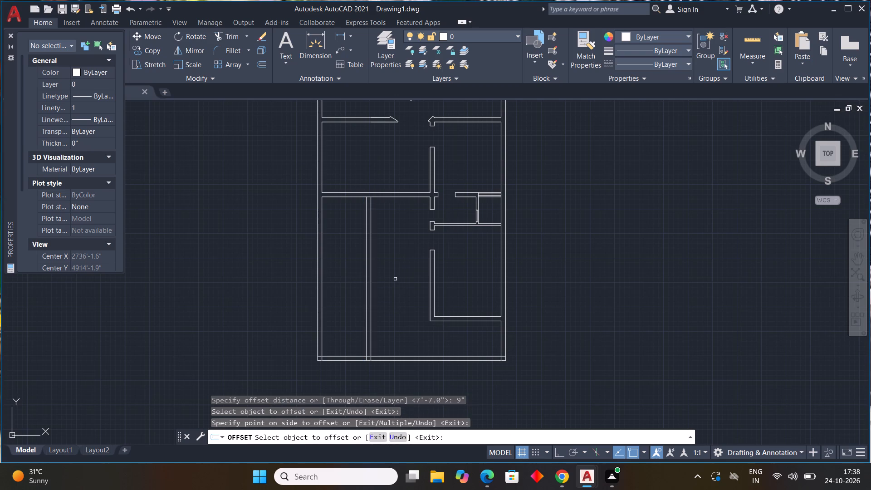
pyautogui.press('Escape')
pyautogui.press('Escape')
pyautogui.press('Escape')
pyautogui.press('Escape')
pyautogui.press('Escape')
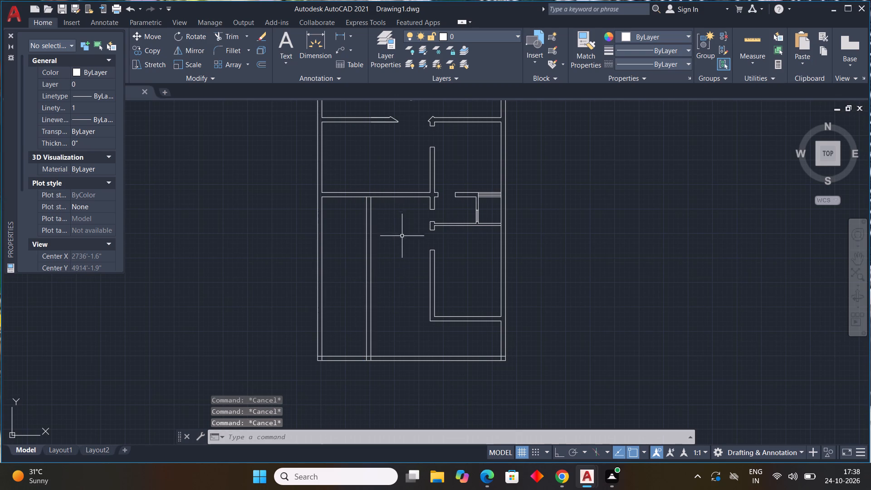
# Offset the lower face of the horizontal wall above the lower-left room 9'6" downward into the room.
pyautogui.write('OFF')
pyautogui.press('space')
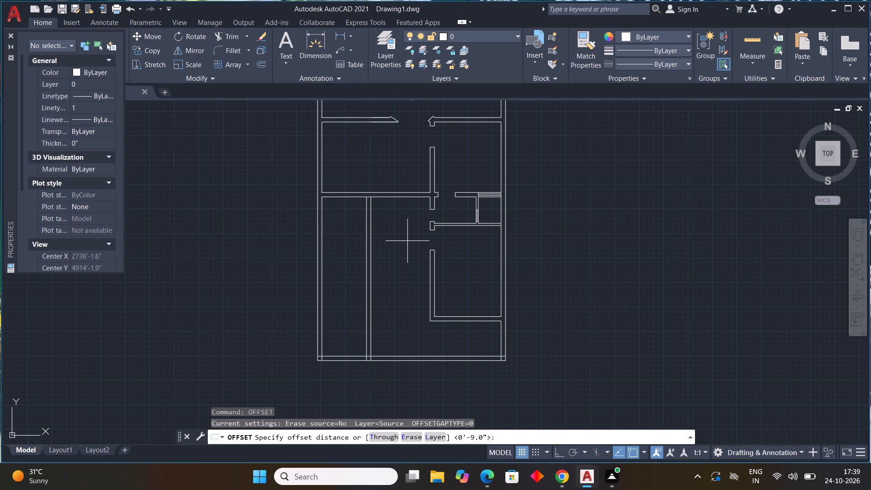
pyautogui.write('9\'6"')
pyautogui.press('Return')
pyautogui.scroll(1, 407, 241)
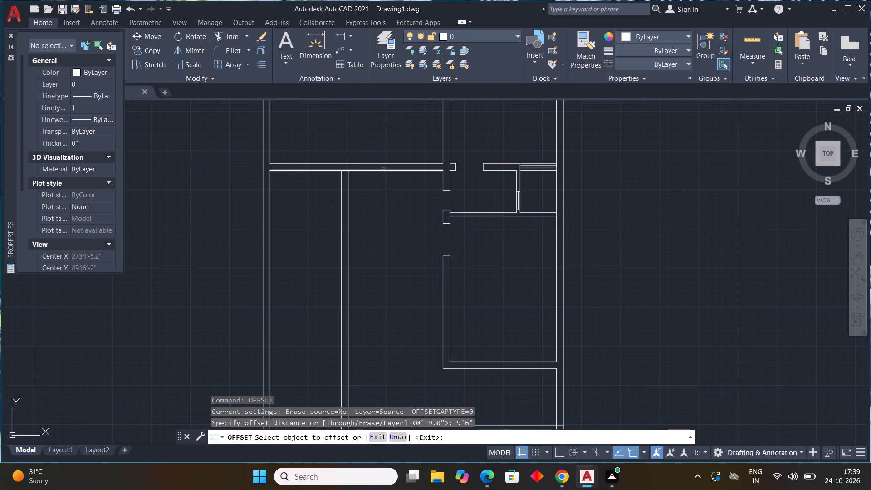
pyautogui.moveTo(383, 170); pyautogui.dragTo(384, 175)
pyautogui.moveTo(373, 269); pyautogui.dragTo(377, 291)
pyautogui.press('Escape')
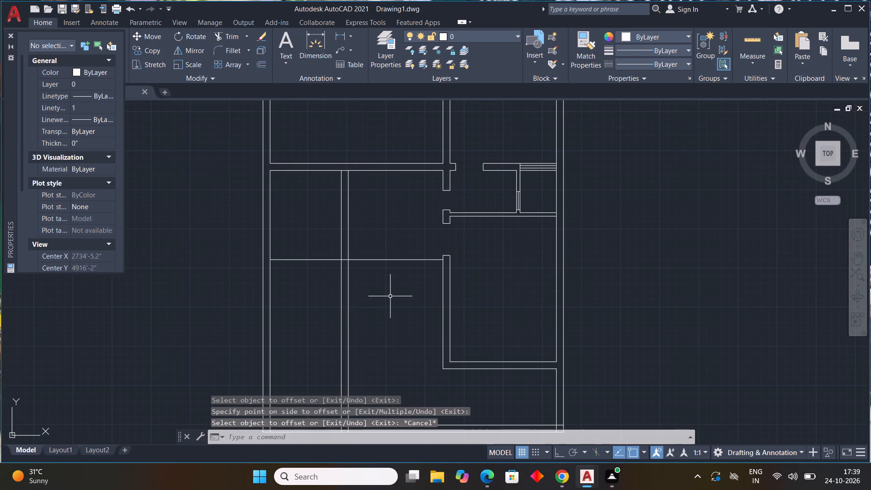
# Offset the new horizontal line 9" downward as the second face of the lower cross wall.
pyautogui.press('space')
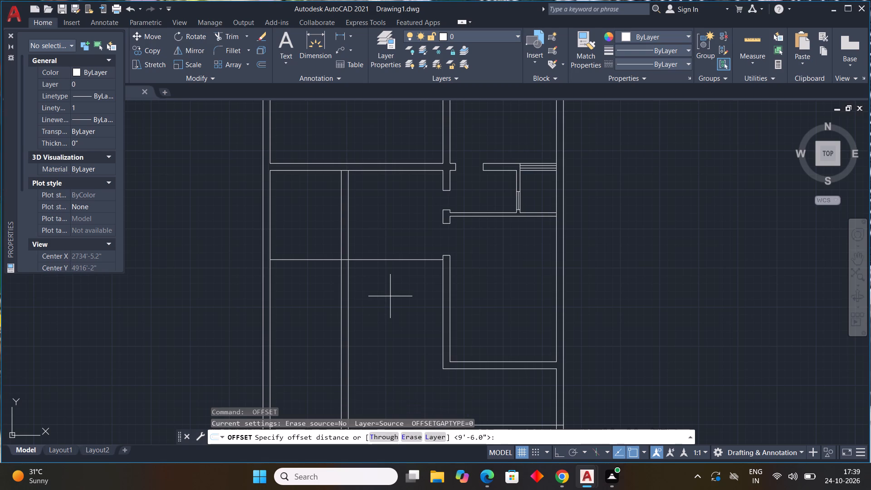
pyautogui.write('9"')
pyautogui.press('Return')
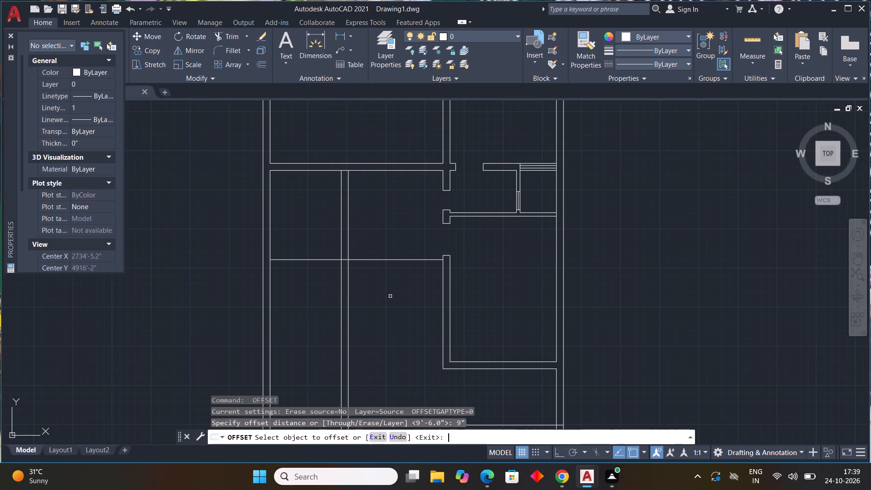
pyautogui.click(411, 261)
pyautogui.moveTo(412, 284); pyautogui.dragTo(413, 288)
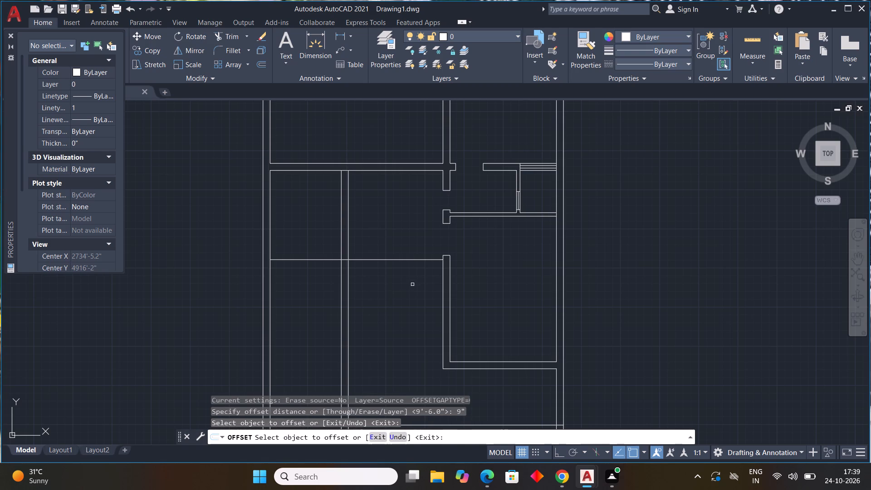
pyautogui.moveTo(413, 288); pyautogui.dragTo(414, 289)
pyautogui.moveTo(401, 260); pyautogui.dragTo(405, 269)
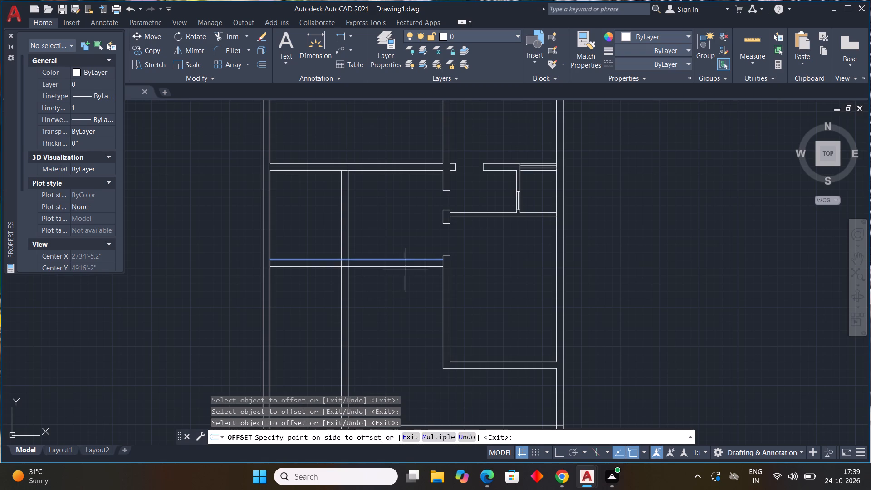
pyautogui.click(405, 295)
pyautogui.press('Escape')
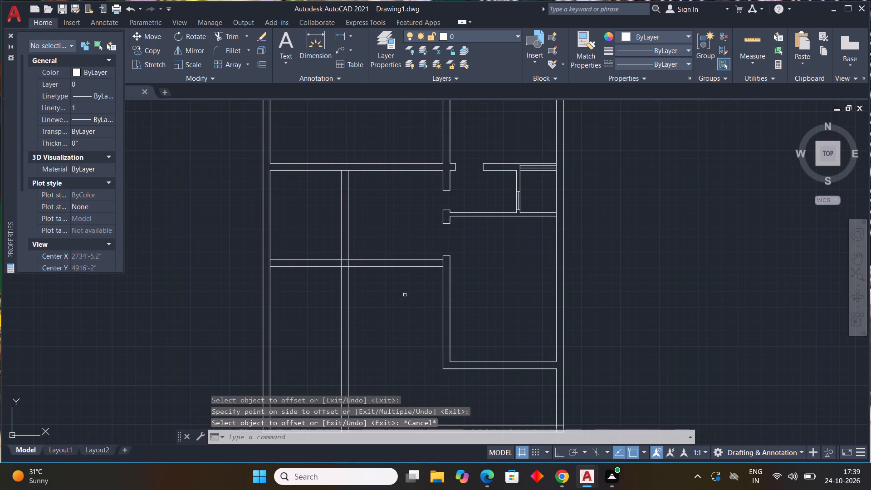
pyautogui.press('space')
pyautogui.press('space')
pyautogui.press('space')
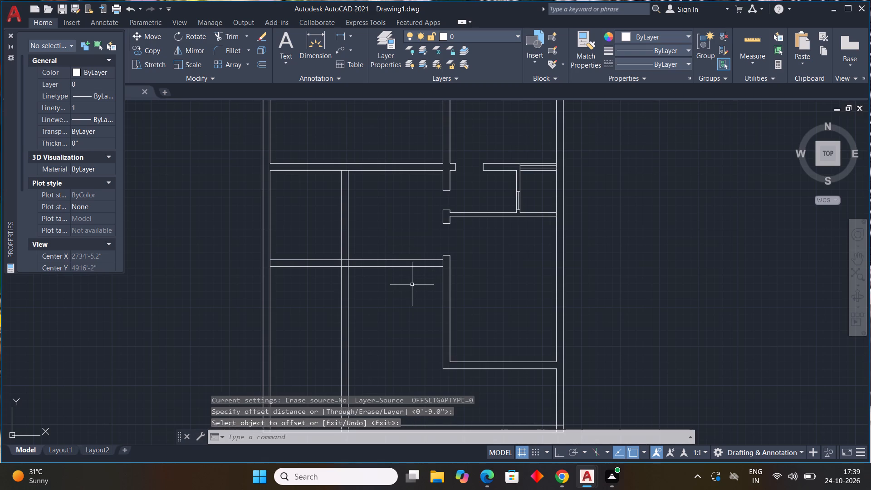
# Draw vertically aligned jamb lines across the lower and upper cross walls, just left of the central vertical wall.
pyautogui.write('L')
pyautogui.press('space')
pyautogui.scroll(2, 430, 268)
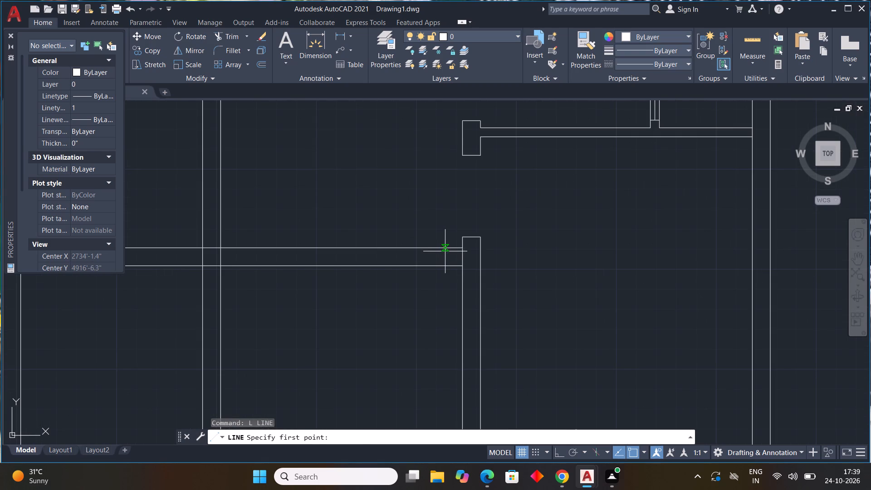
pyautogui.click(445, 251)
pyautogui.click(445, 264)
pyautogui.press('Escape')
pyautogui.press('space')
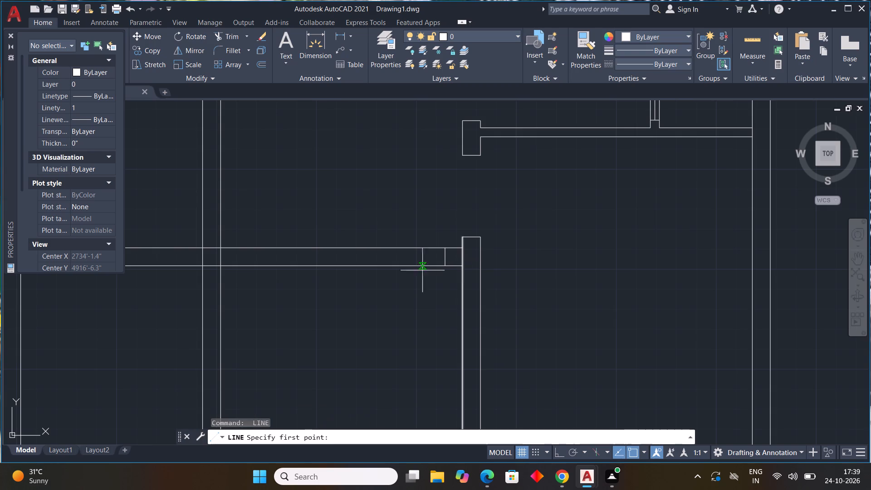
pyautogui.moveTo(397, 284); pyautogui.dragTo(437, 286, button='middle')
pyautogui.middleClick(437, 286)
pyautogui.scroll(-1, 419, 273)
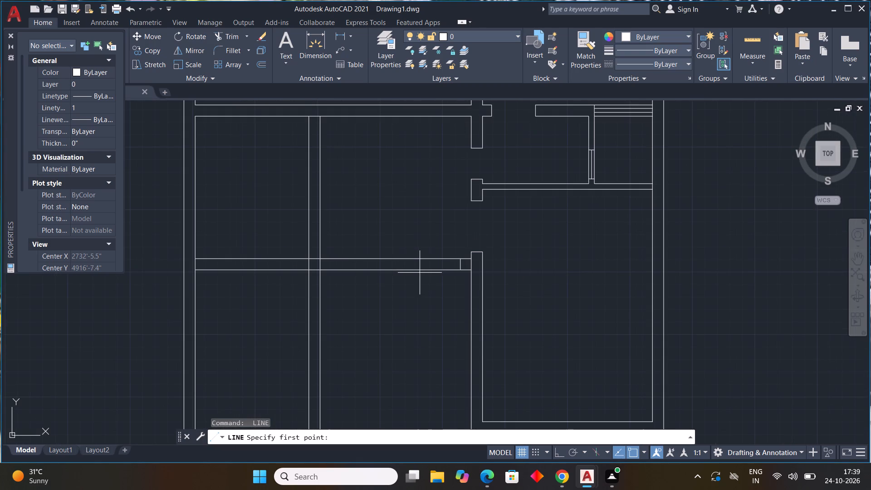
pyautogui.moveTo(462, 174); pyautogui.dragTo(460, 200, button='middle')
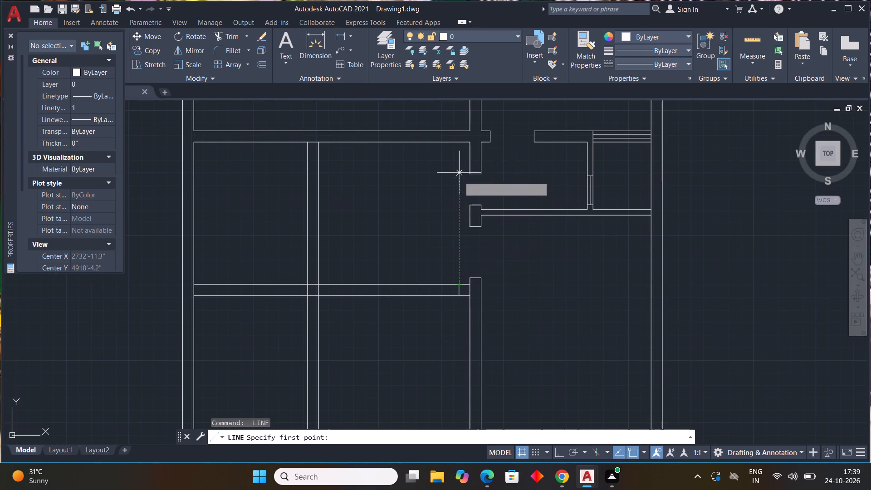
pyautogui.click(457, 144)
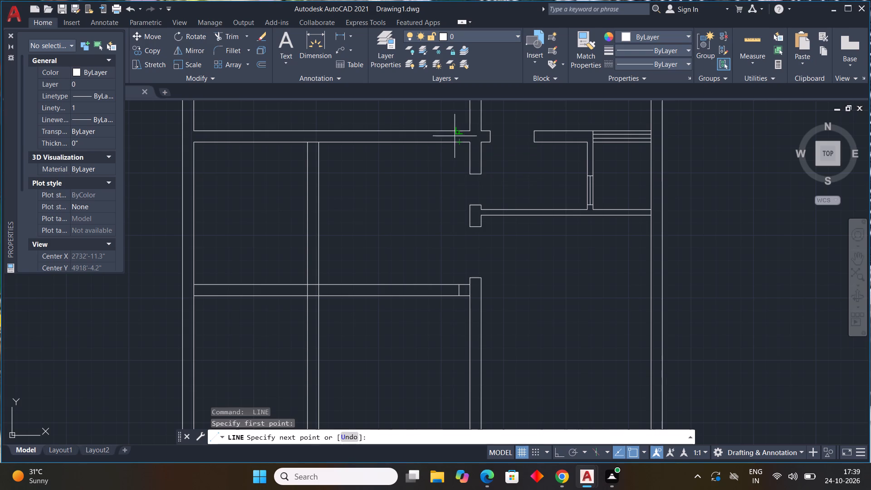
pyautogui.click(457, 133)
pyautogui.press('Escape')
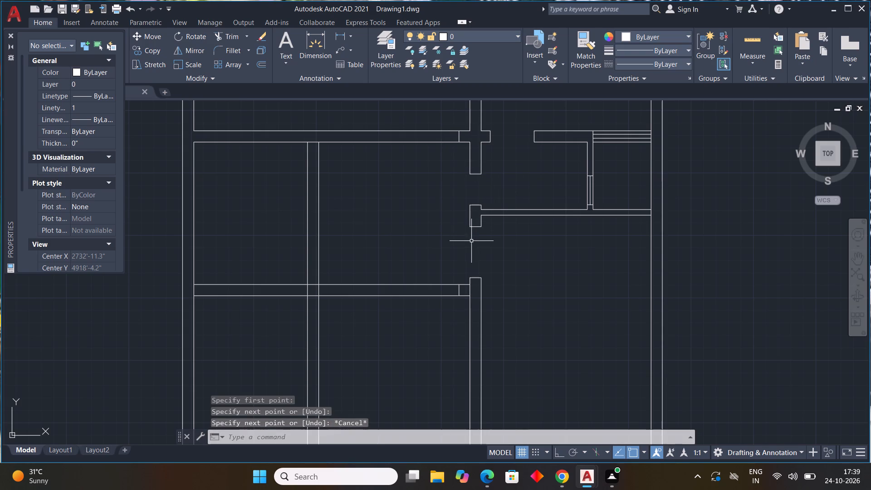
# Draw a second jamb line across both the upper and lower cross walls, further left, to mark the openings' other sides.
pyautogui.press('l')
pyautogui.press('space')
pyautogui.moveTo(360, 196); pyautogui.dragTo(386, 233, button='middle')
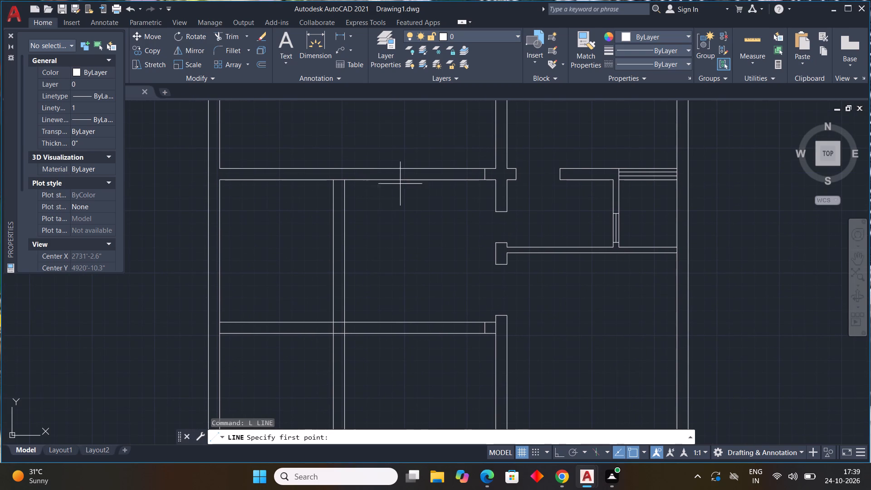
pyautogui.click(422, 168)
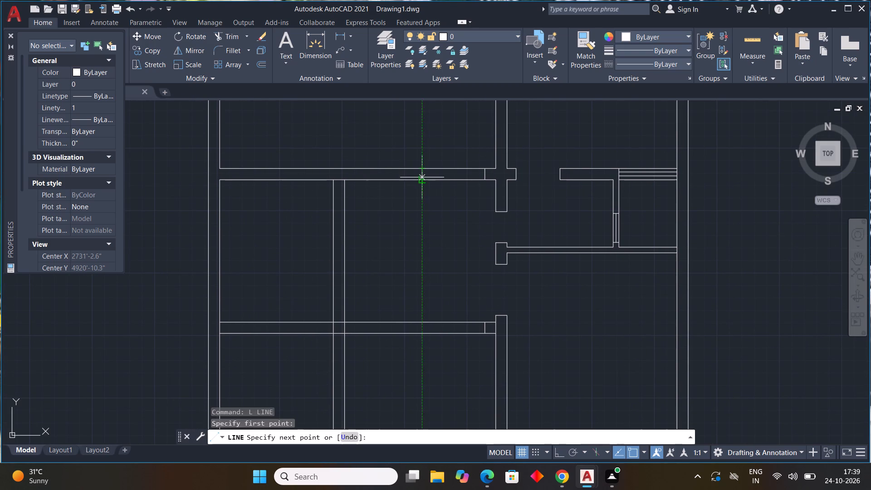
pyautogui.click(422, 180)
pyautogui.press('Escape')
pyautogui.press('space')
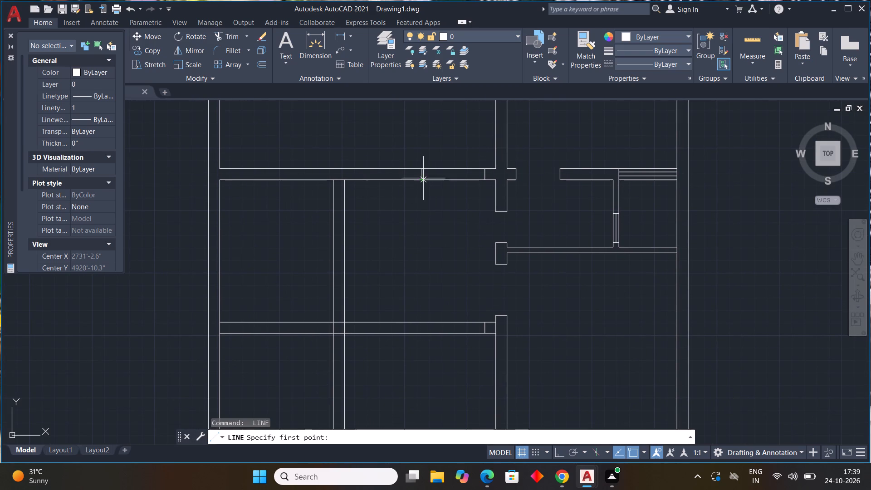
pyautogui.click(421, 321)
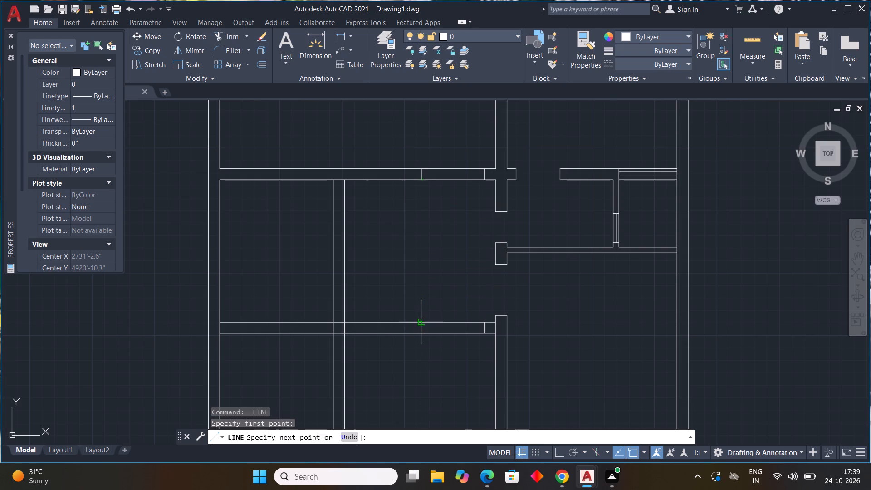
pyautogui.click(423, 332)
pyautogui.press('Escape')
# Draw two jamb lines across the upper cross wall, left of the new vertical partition, to mark another doorway.
pyautogui.moveTo(434, 289); pyautogui.dragTo(438, 255, button='middle')
pyautogui.scroll(-1, 434, 289)
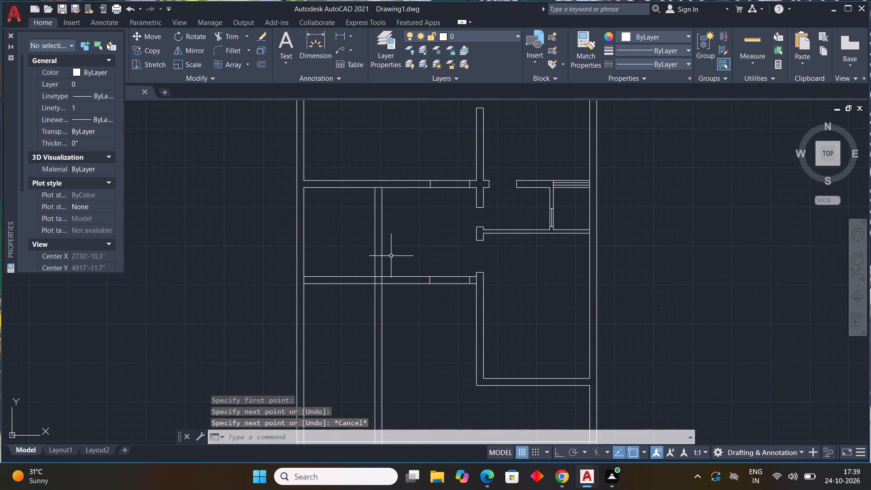
pyautogui.moveTo(386, 257); pyautogui.dragTo(401, 307, button='middle')
pyautogui.write('L')
pyautogui.press('space')
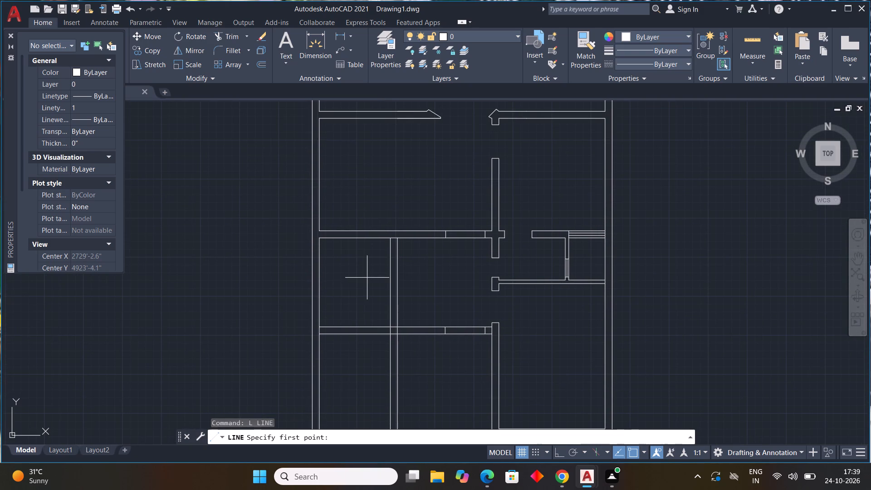
pyautogui.scroll(2, 378, 229)
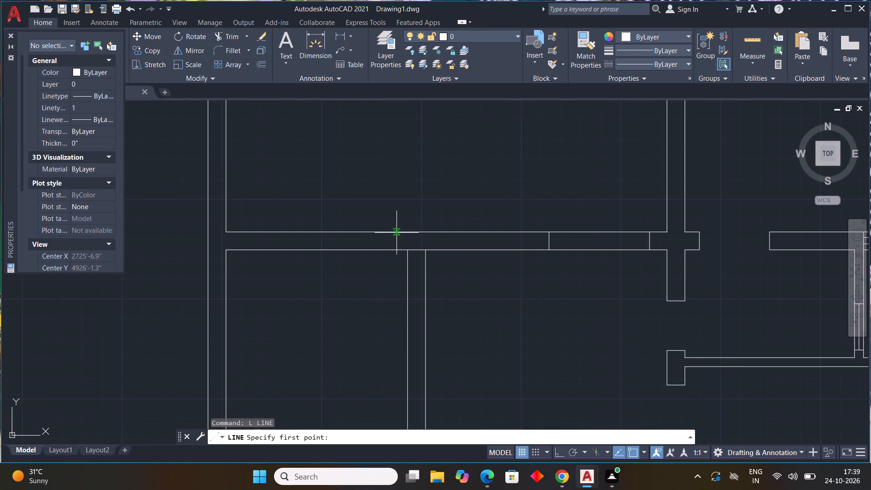
pyautogui.click(393, 234)
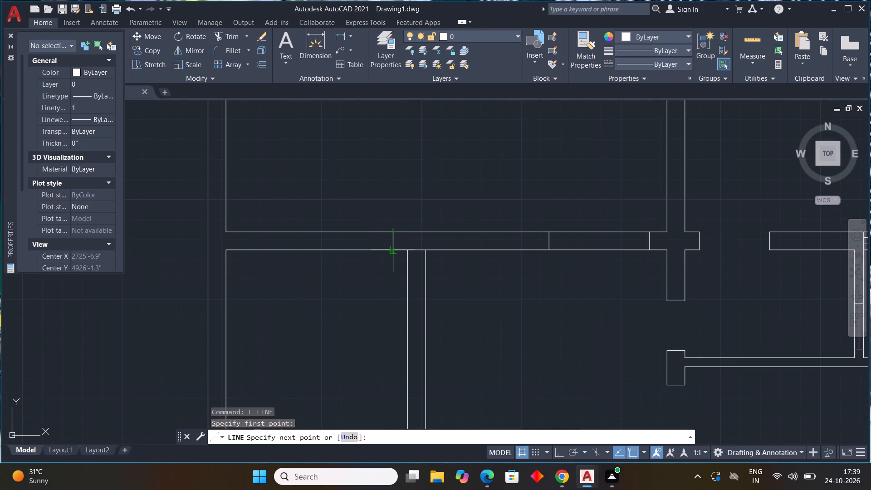
pyautogui.click(392, 250)
pyautogui.press('Escape')
pyautogui.press('space')
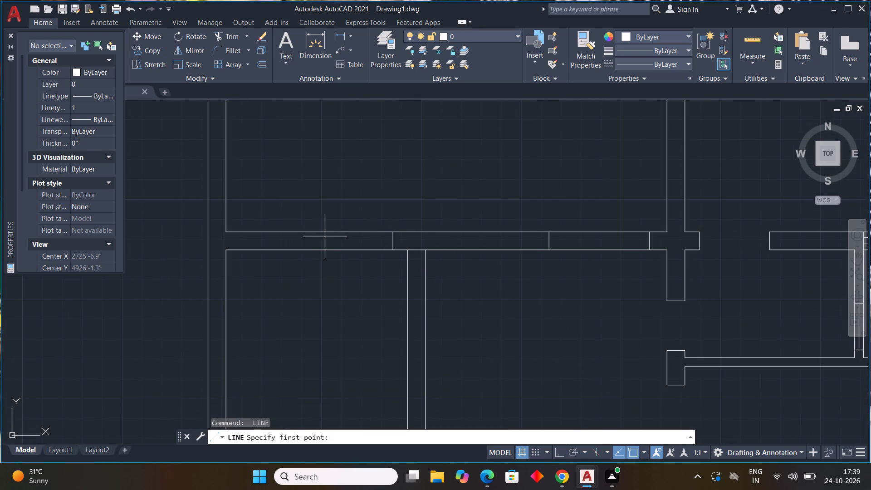
pyautogui.click(319, 234)
pyautogui.click(319, 250)
pyautogui.press('Escape')
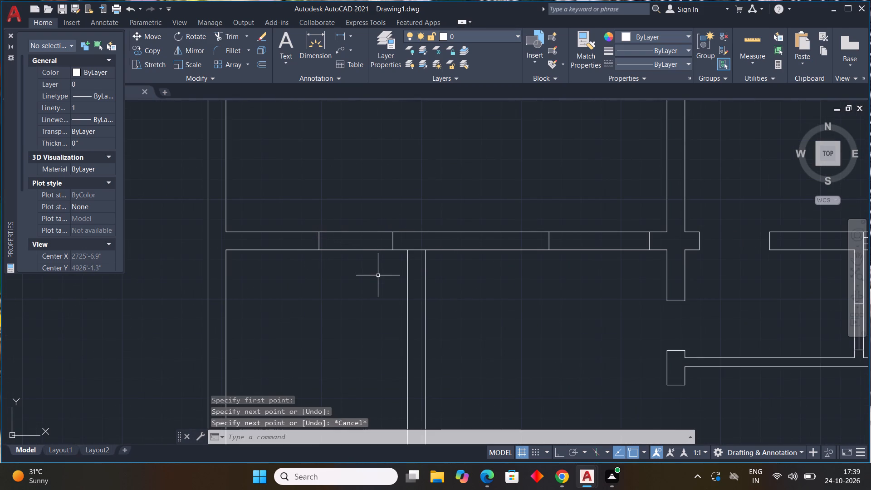
# Trim the upper cross wall between its jamb pairs to form two openings, and clear its junction with the vertical partition.
pyautogui.write('TR')
pyautogui.press('space')
pyautogui.moveTo(352, 211); pyautogui.dragTo(346, 289)
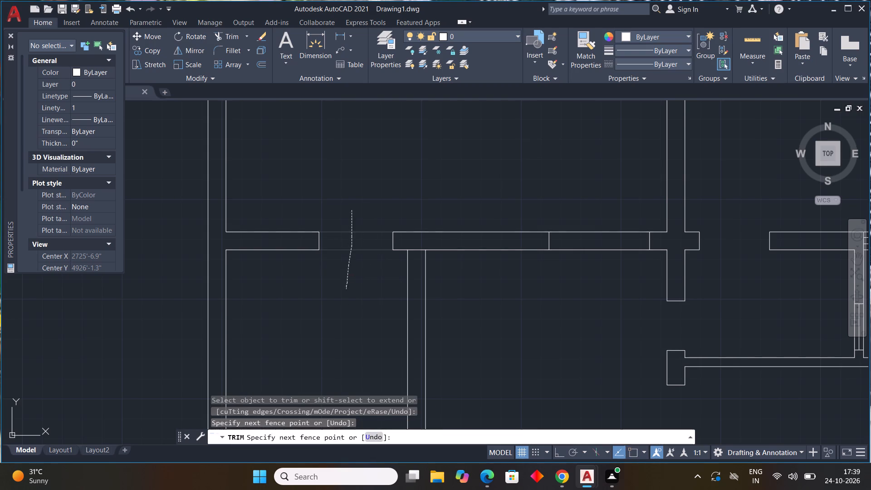
pyautogui.moveTo(607, 208); pyautogui.dragTo(603, 244)
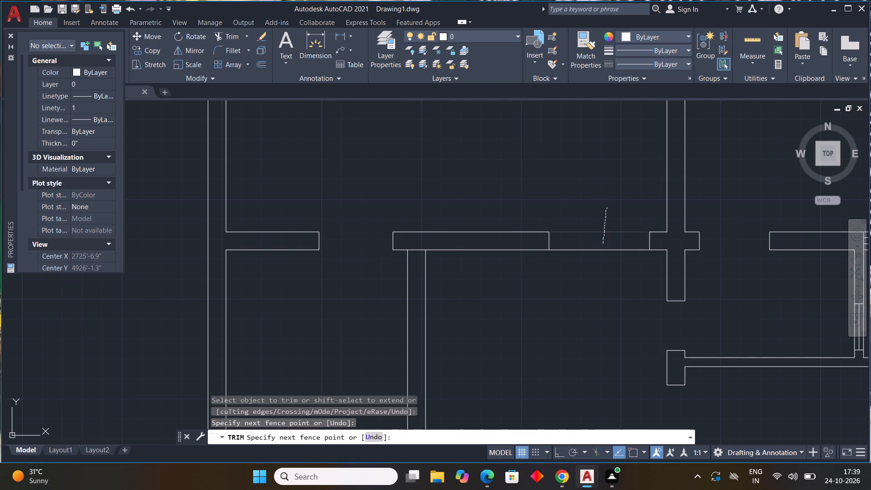
pyautogui.moveTo(600, 234); pyautogui.dragTo(603, 269)
pyautogui.moveTo(584, 281); pyautogui.dragTo(555, 220, button='middle')
pyautogui.scroll(-1, 583, 276)
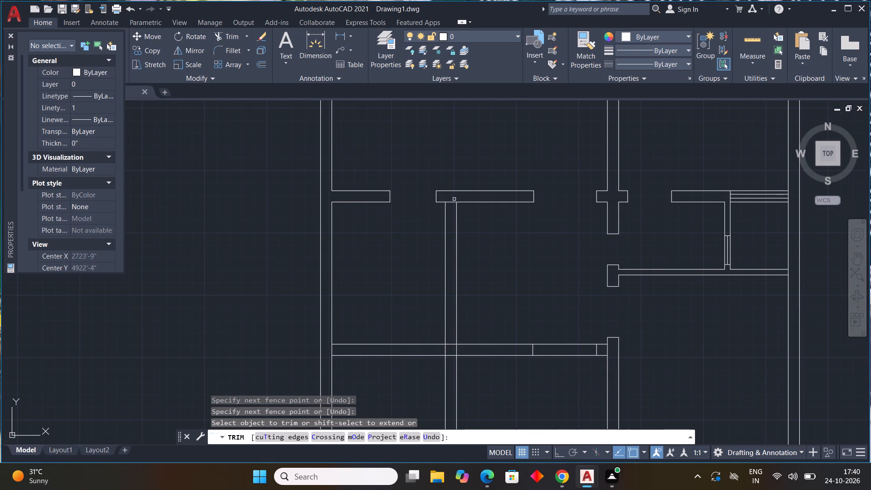
pyautogui.click(453, 202)
# Trim the lower cross wall between its jamb lines and clear its junction with the central vertical wall.
pyautogui.moveTo(560, 310); pyautogui.dragTo(567, 396)
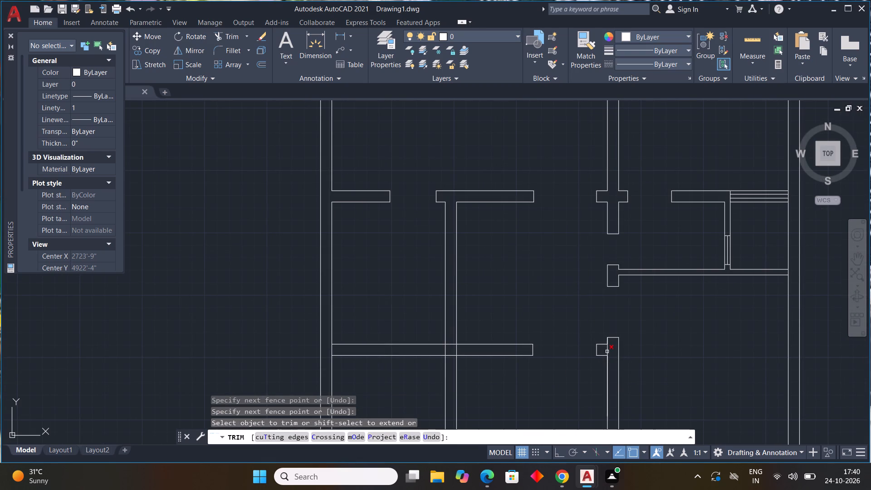
pyautogui.click(608, 351)
# Trim the vertical partition below the lower cross wall and clear that wall's junctions with the partition and left outer wall.
pyautogui.moveTo(565, 367); pyautogui.dragTo(539, 316, button='middle')
pyautogui.moveTo(430, 339); pyautogui.dragTo(432, 331, button='middle')
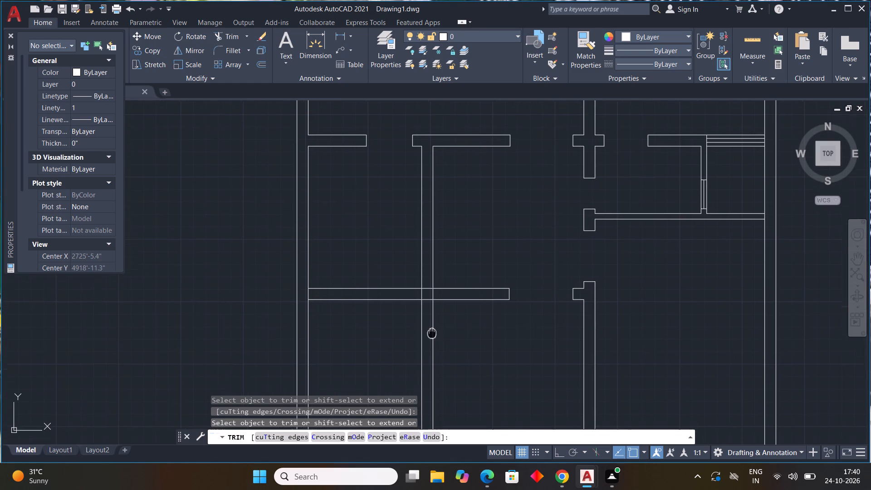
pyautogui.moveTo(432, 331); pyautogui.dragTo(427, 297, button='middle')
pyautogui.moveTo(397, 323); pyautogui.dragTo(475, 313)
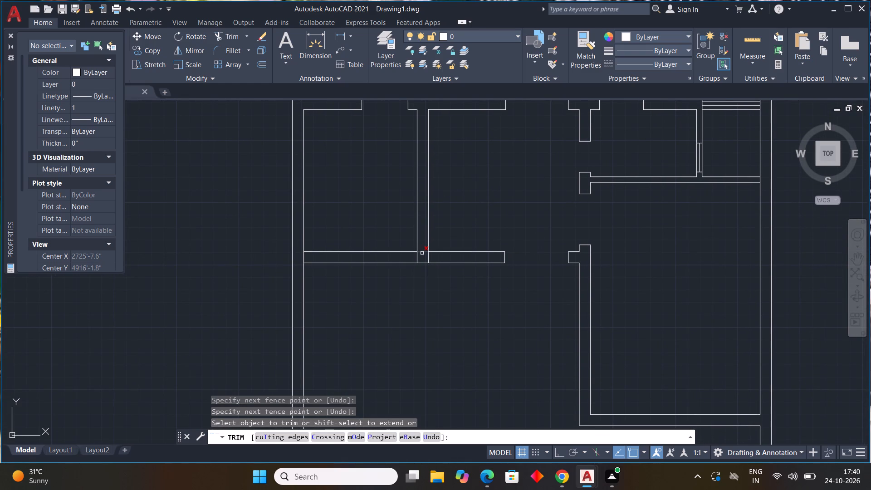
pyautogui.click(422, 253)
pyautogui.click(415, 258)
pyautogui.click(433, 261)
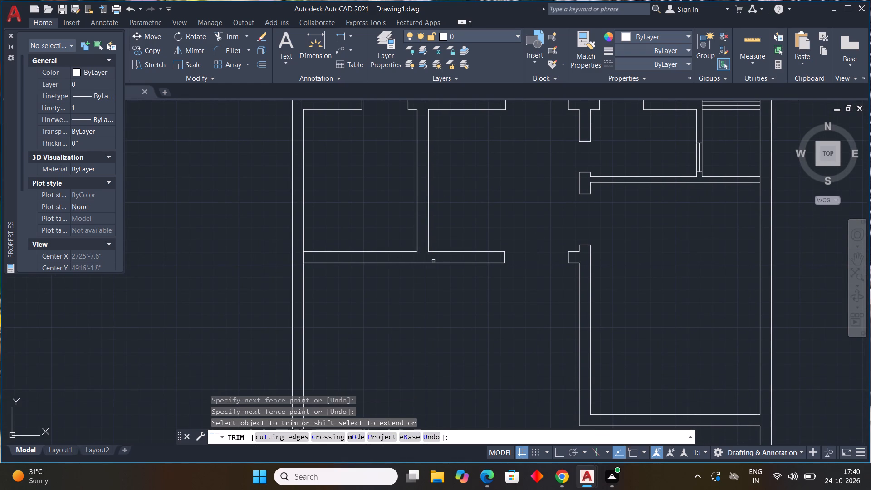
pyautogui.click(304, 260)
# Trim the overlapping inner wall lines at the plan's bottom-left outer corner.
pyautogui.scroll(-3, 364, 329)
pyautogui.moveTo(382, 339); pyautogui.dragTo(382, 339, button='middle')
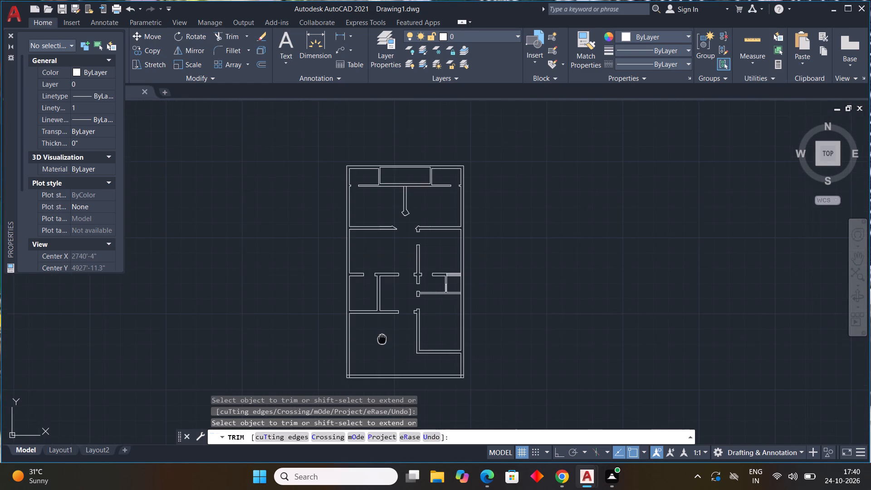
pyautogui.moveTo(382, 339); pyautogui.dragTo(363, 303, button='middle')
pyautogui.scroll(3, 335, 350)
pyautogui.moveTo(336, 357); pyautogui.dragTo(332, 337, button='middle')
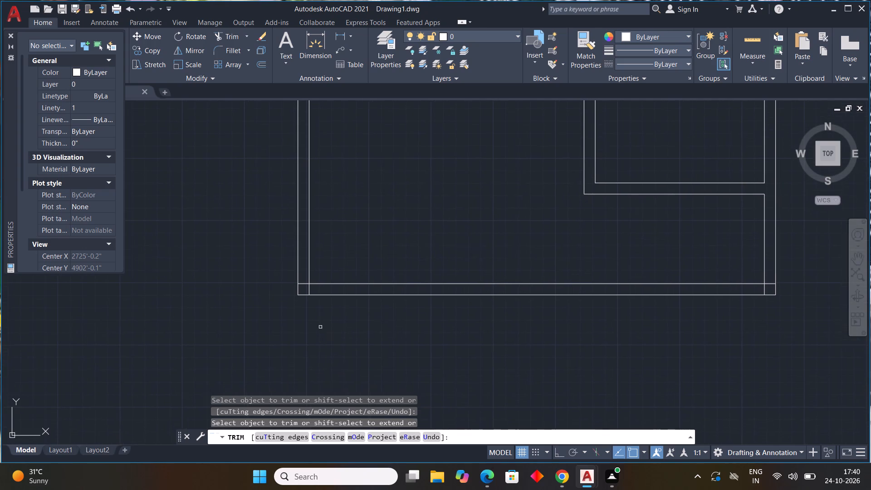
pyautogui.moveTo(302, 280); pyautogui.dragTo(316, 291)
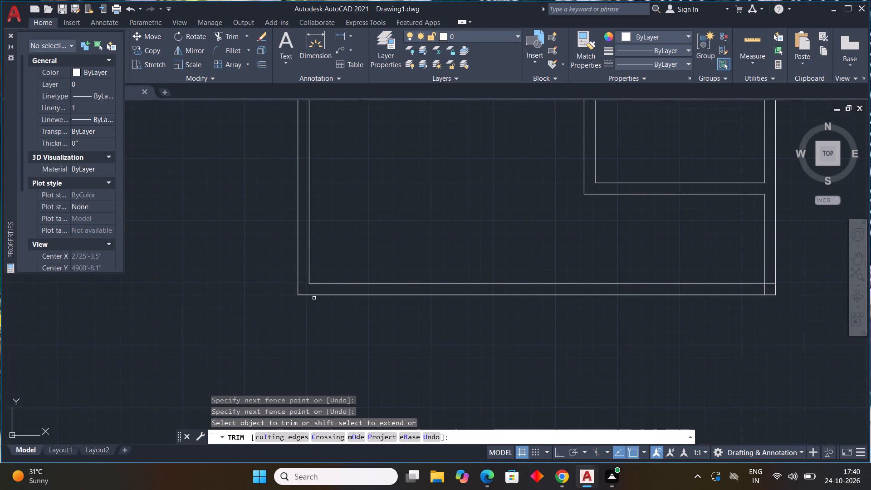
# Trim the overlapping inner wall lines at the plan's bottom-right outer corner.
pyautogui.scroll(2, 795, 289)
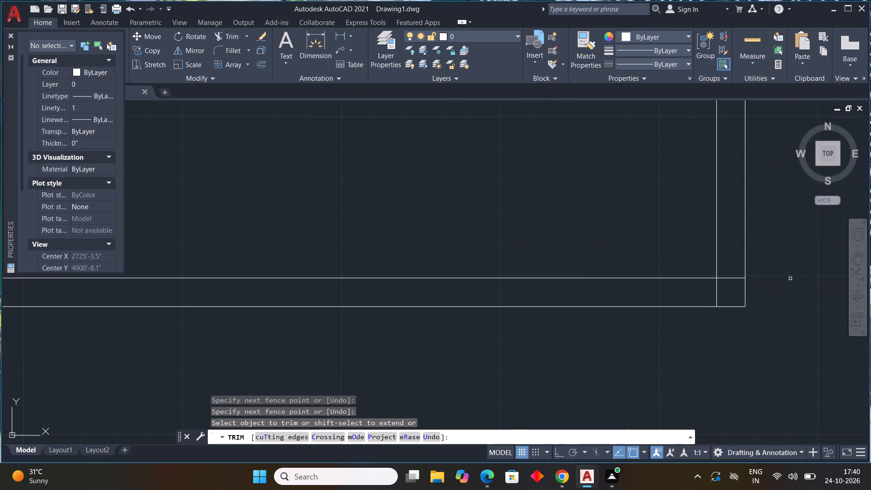
pyautogui.moveTo(736, 269); pyautogui.dragTo(710, 292)
pyautogui.scroll(-2, 783, 318)
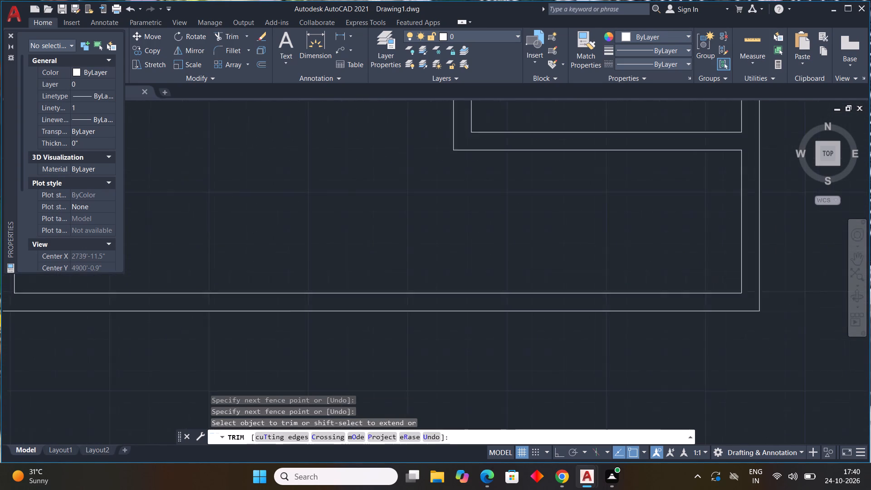
pyautogui.scroll(-2, 783, 318)
pyautogui.moveTo(778, 340); pyautogui.dragTo(727, 391, button='middle')
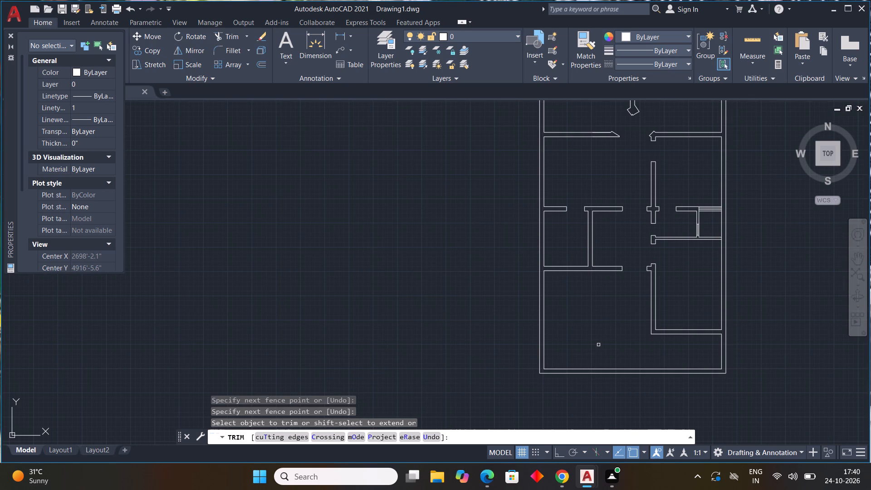
pyautogui.press('Escape')
pyautogui.press('Escape')
pyautogui.press('Escape')
pyautogui.press('Escape')
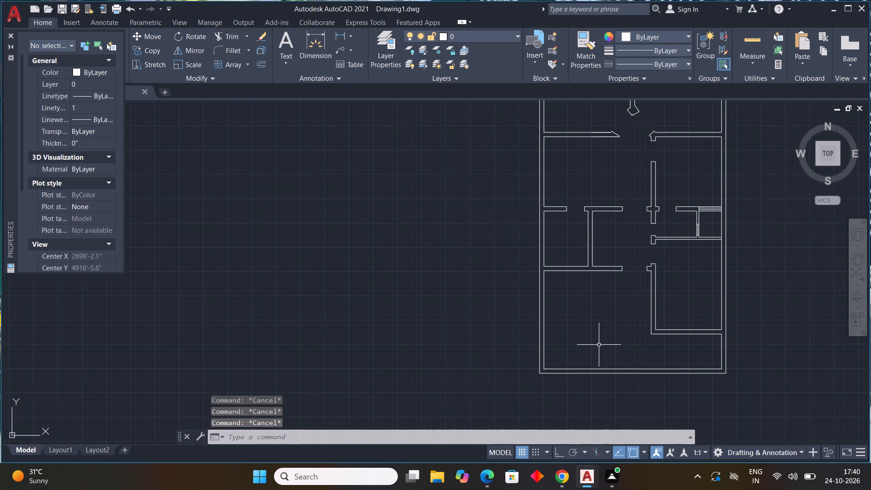
# Draw a step outline 1' down from the lower cross wall near its opening, then across to the central vertical wall.
pyautogui.moveTo(664, 330); pyautogui.dragTo(627, 368, button='middle')
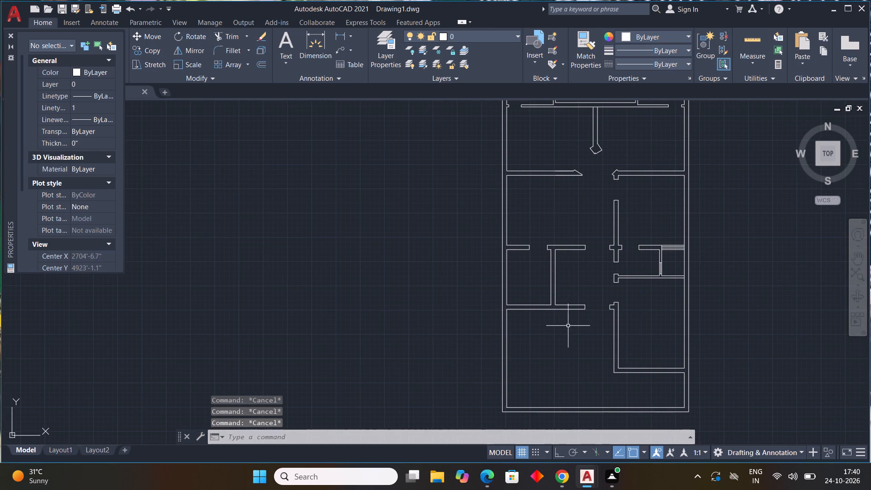
pyautogui.scroll(2, 567, 315)
pyautogui.write('L')
pyautogui.press('space')
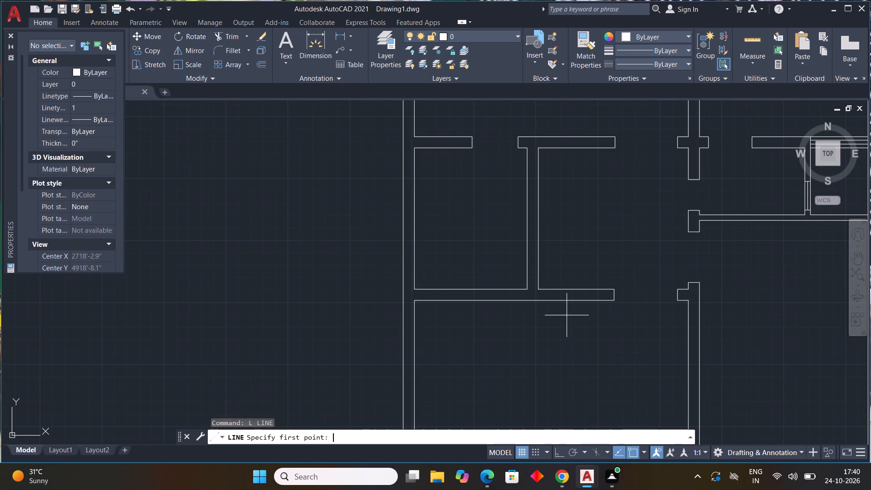
pyautogui.moveTo(560, 306); pyautogui.dragTo(492, 305, button='middle')
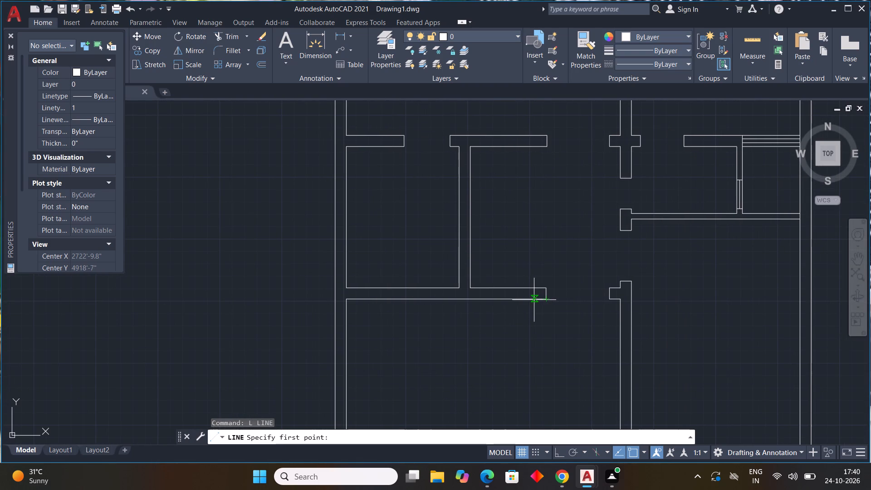
pyautogui.click(534, 300)
pyautogui.click(536, 317)
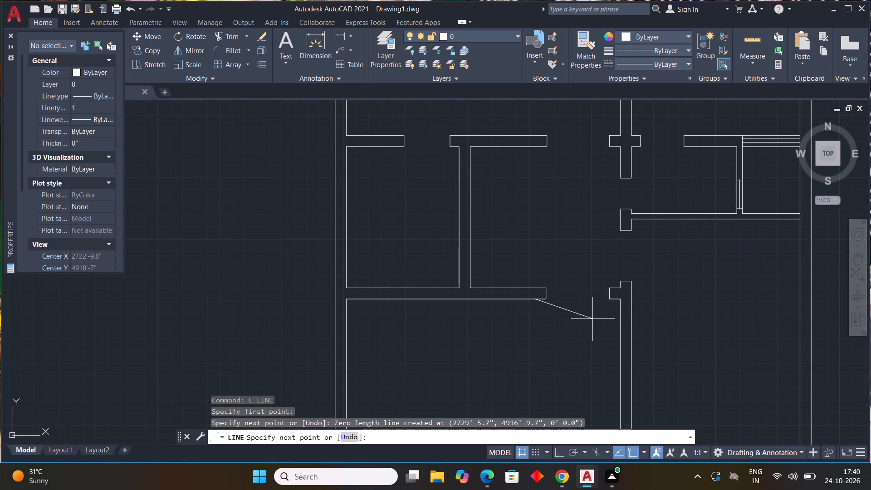
pyautogui.press('F8')
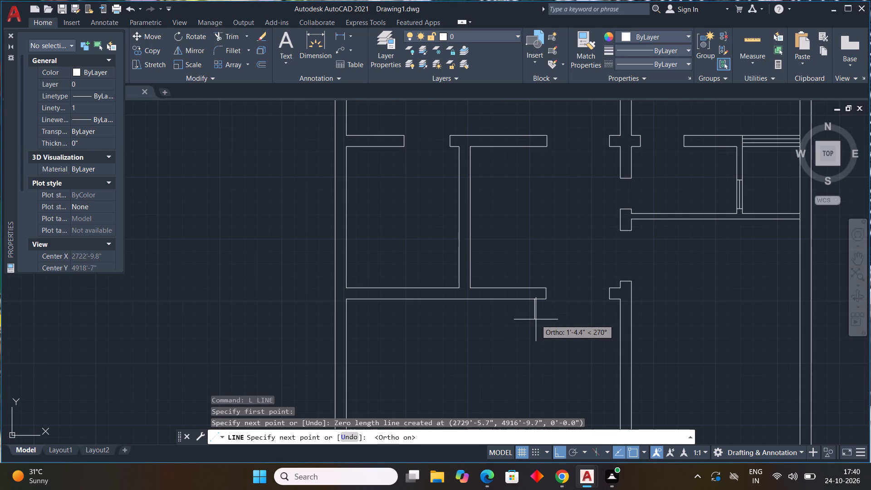
pyautogui.write("1'")
pyautogui.press('Return')
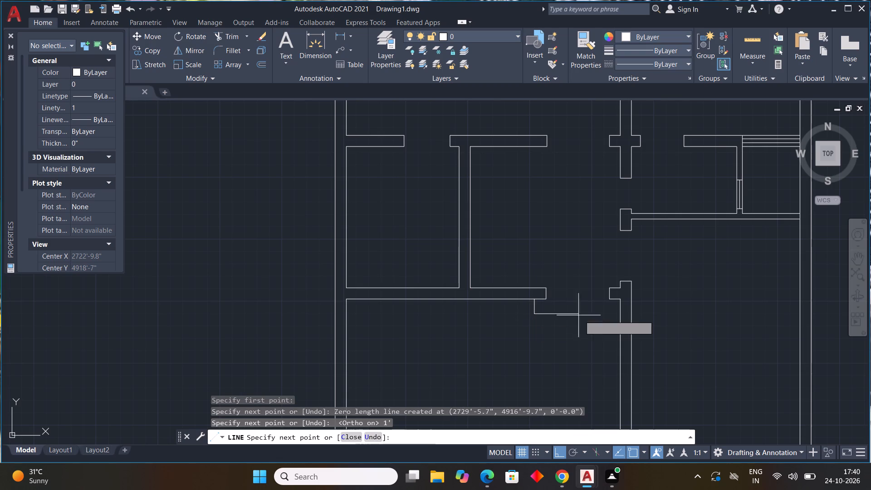
pyautogui.click(618, 314)
pyautogui.press('Escape')
# Draw a second, outer step outline 2' down from the lower cross wall, then across to the central vertical wall.
pyautogui.press('space')
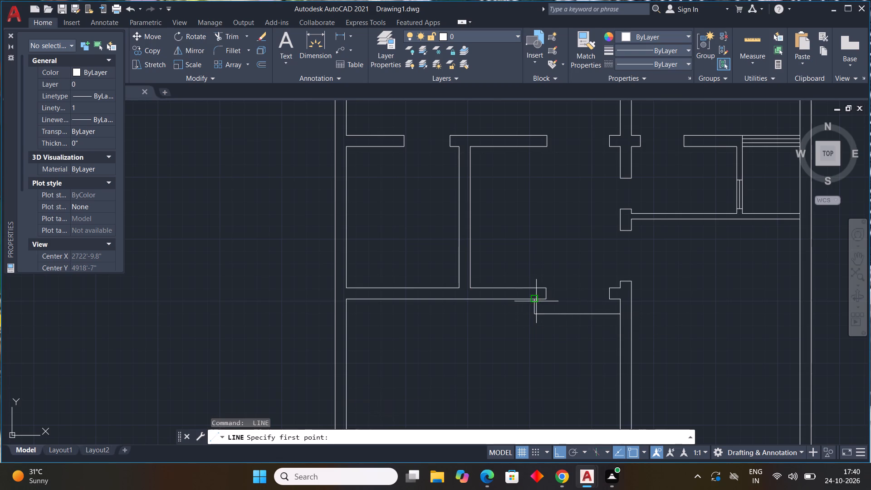
pyautogui.middleClick(519, 301)
pyautogui.scroll(1, 519, 301)
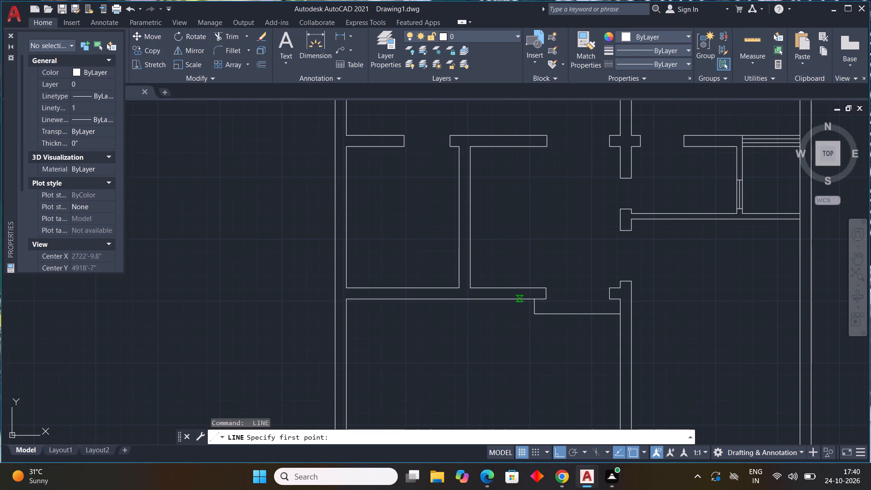
pyautogui.click(514, 299)
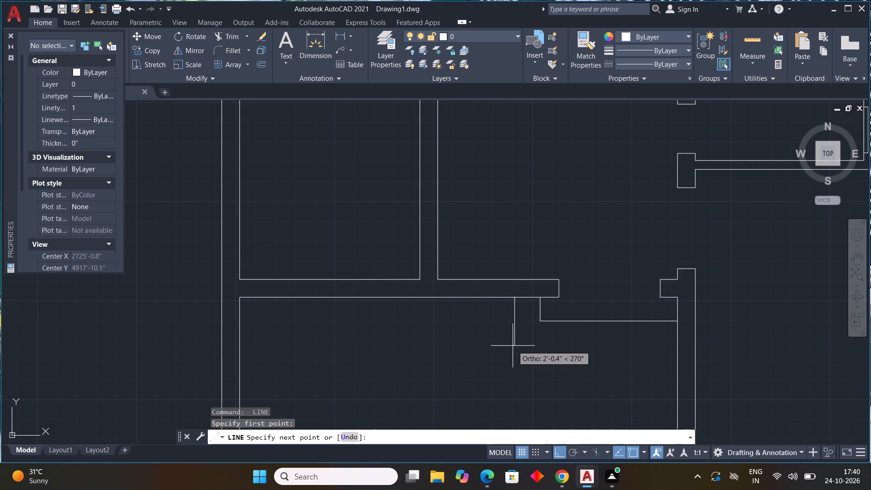
pyautogui.press('3')
pyautogui.press('BackSpace')
pyautogui.write("2'")
pyautogui.press('Return')
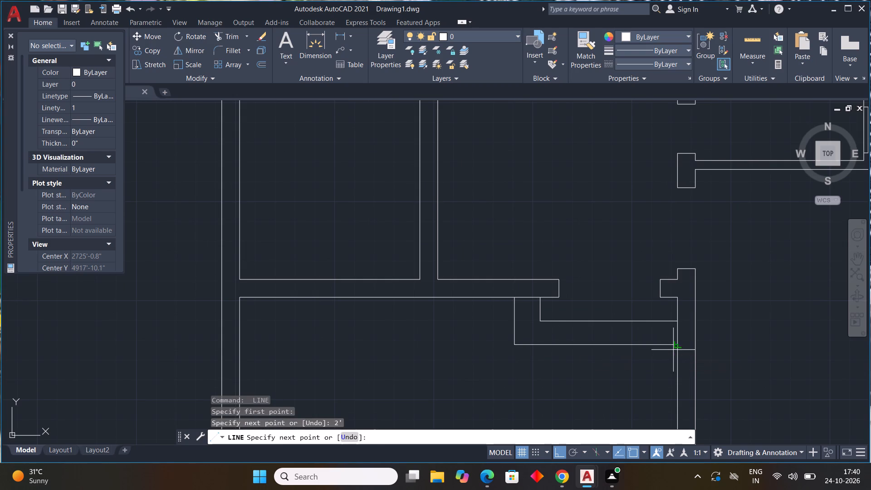
pyautogui.click(680, 348)
pyautogui.press('Escape')
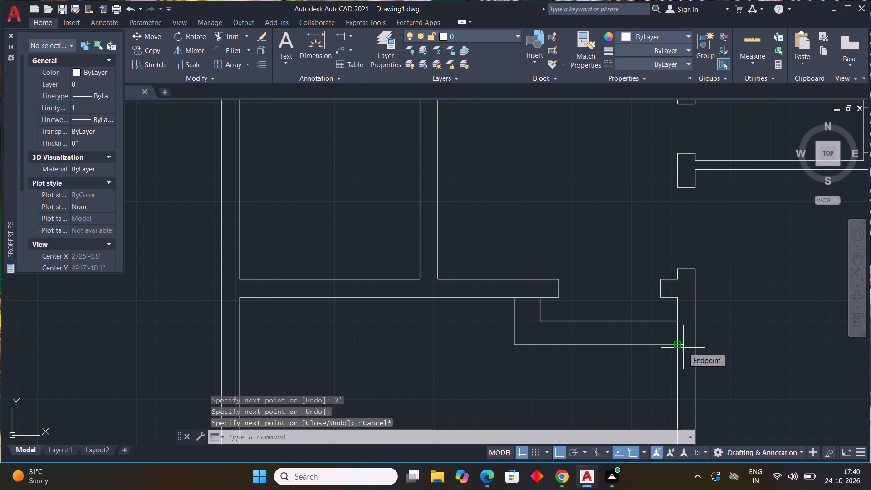
pyautogui.press('Escape')
pyautogui.press('Escape')
pyautogui.press('Escape')
# Draw two jamb lines across the wall below the plan's top central space, just left of the vertical partition.
pyautogui.scroll(-3, 681, 348)
pyautogui.moveTo(729, 353); pyautogui.dragTo(697, 362, button='middle')
pyautogui.scroll(-2, 728, 355)
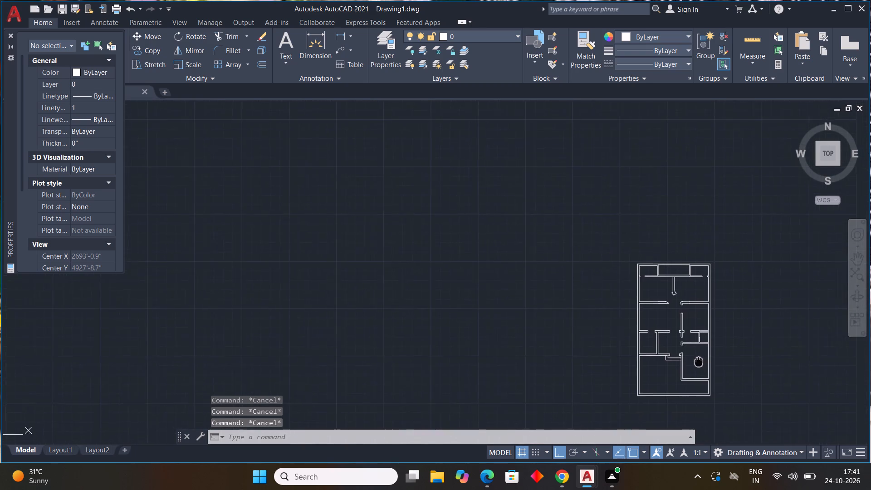
pyautogui.moveTo(697, 362); pyautogui.dragTo(573, 341, button='middle')
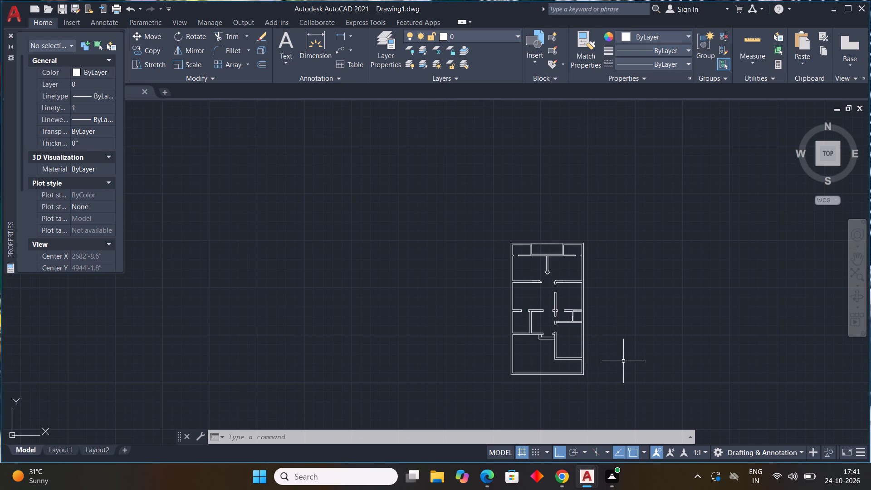
pyautogui.moveTo(588, 329); pyautogui.dragTo(637, 394, button='middle')
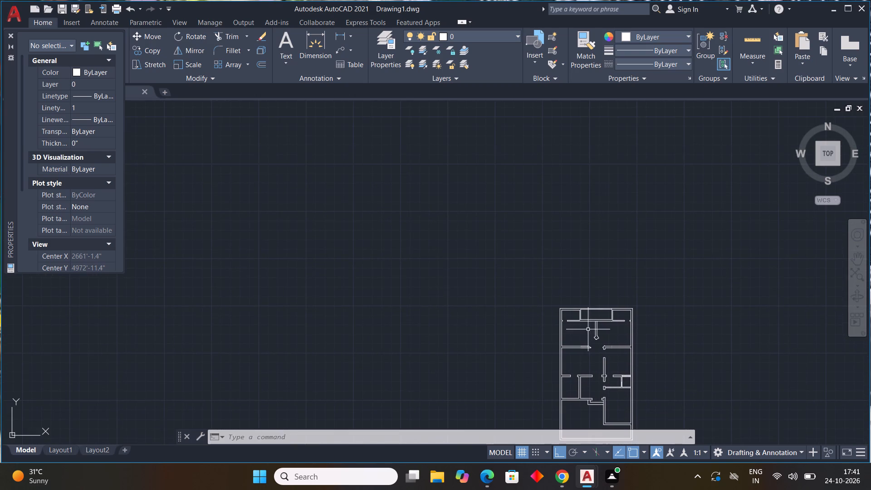
pyautogui.scroll(5, 586, 318)
pyautogui.moveTo(587, 326); pyautogui.dragTo(582, 297, button='middle')
pyautogui.scroll(1, 582, 297)
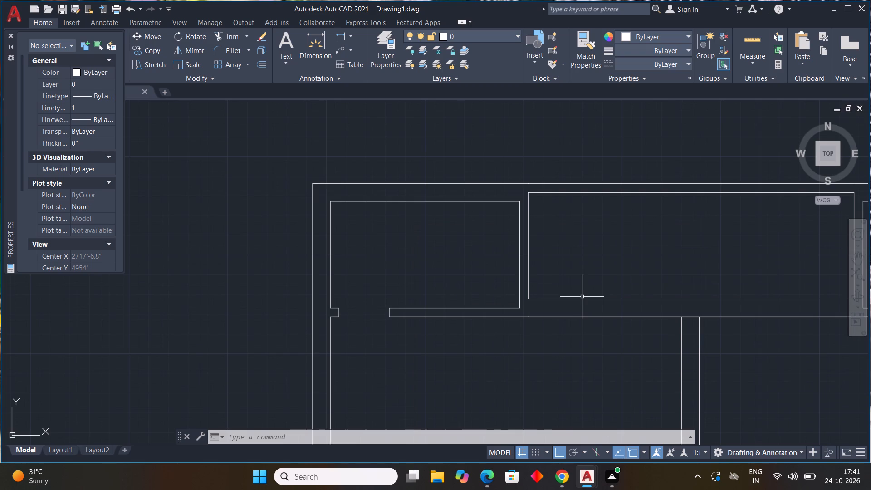
pyautogui.write('L')
pyautogui.press('space')
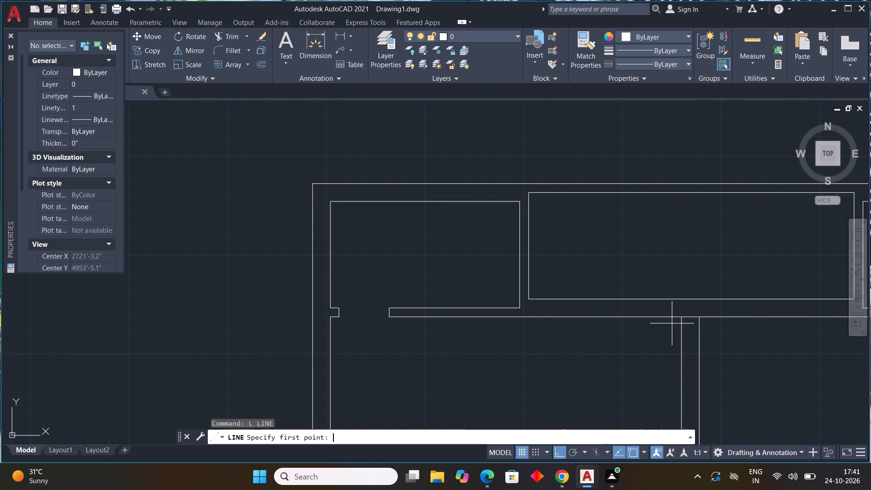
pyautogui.moveTo(672, 318); pyautogui.dragTo(557, 343, button='middle')
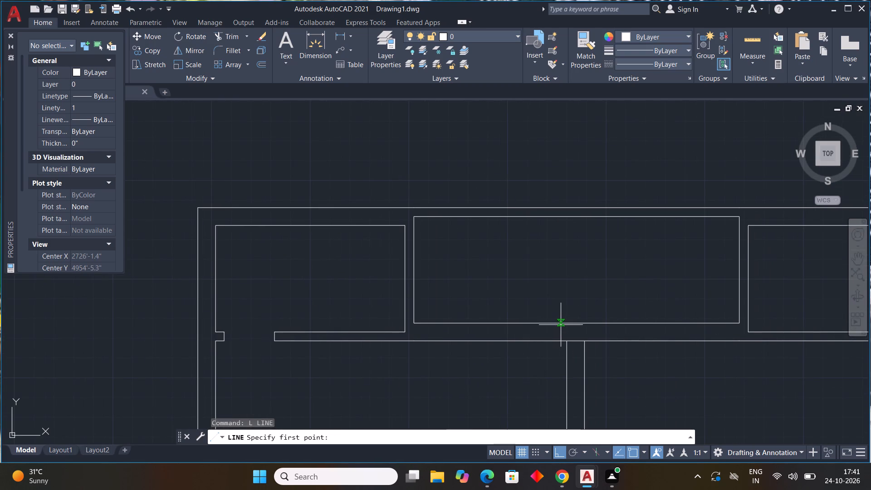
pyautogui.moveTo(558, 323); pyautogui.dragTo(560, 331)
pyautogui.click(562, 343)
pyautogui.press('Escape')
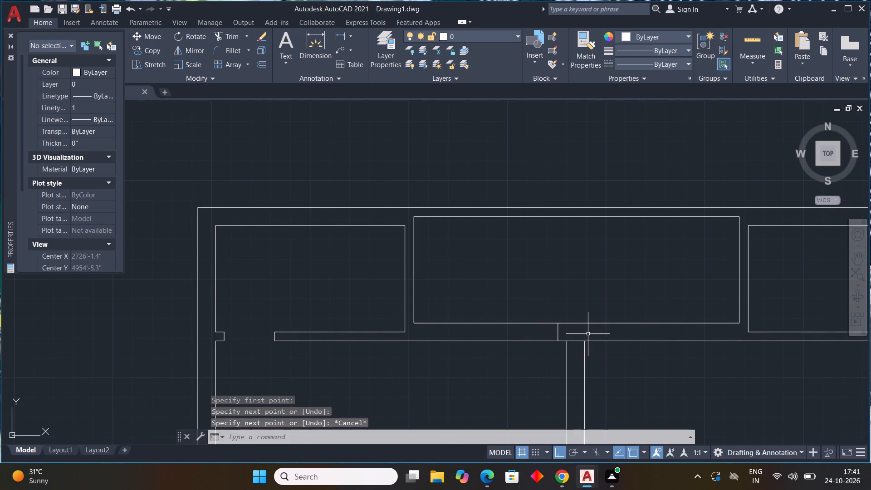
pyautogui.press('space')
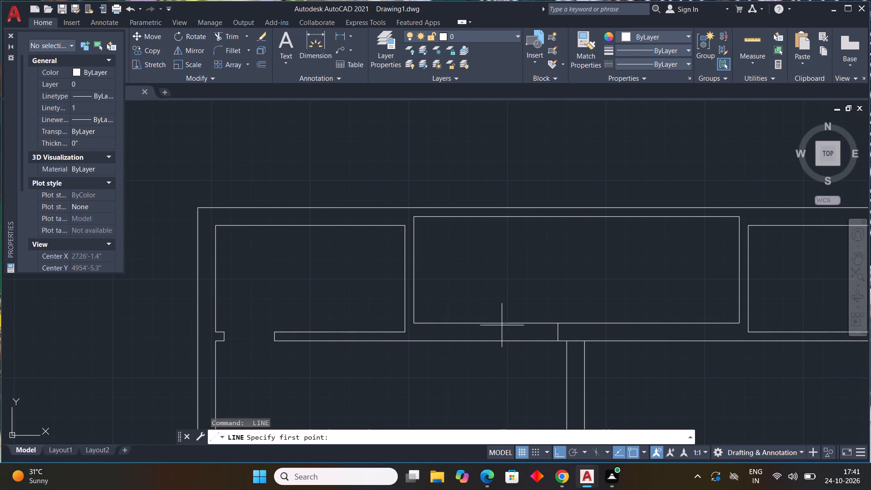
pyautogui.click(495, 324)
pyautogui.click(494, 339)
pyautogui.press('Escape')
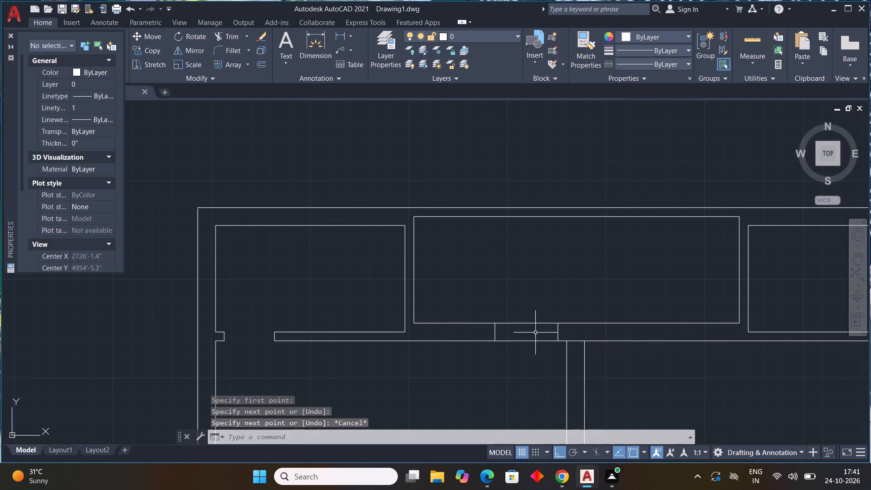
# Draw a line across the same wall near the left end of the top central space.
pyautogui.press('space')
pyautogui.moveTo(421, 324); pyautogui.dragTo(420, 333)
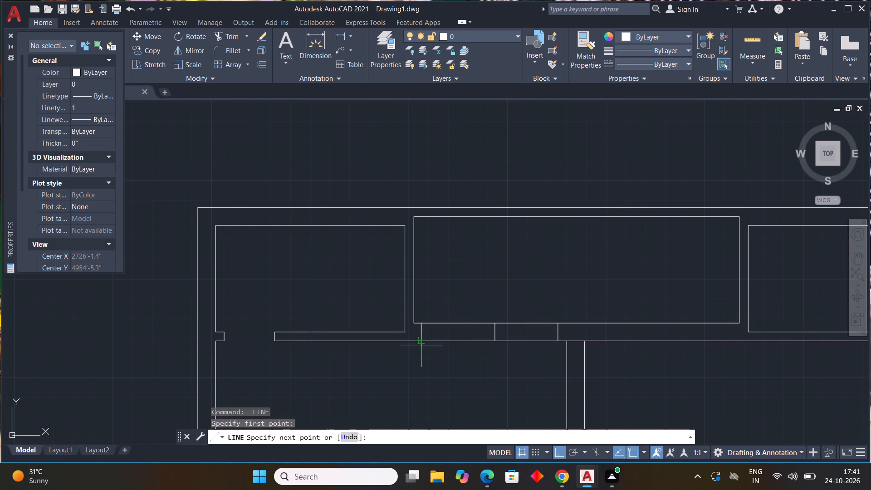
pyautogui.click(421, 345)
pyautogui.press('Escape')
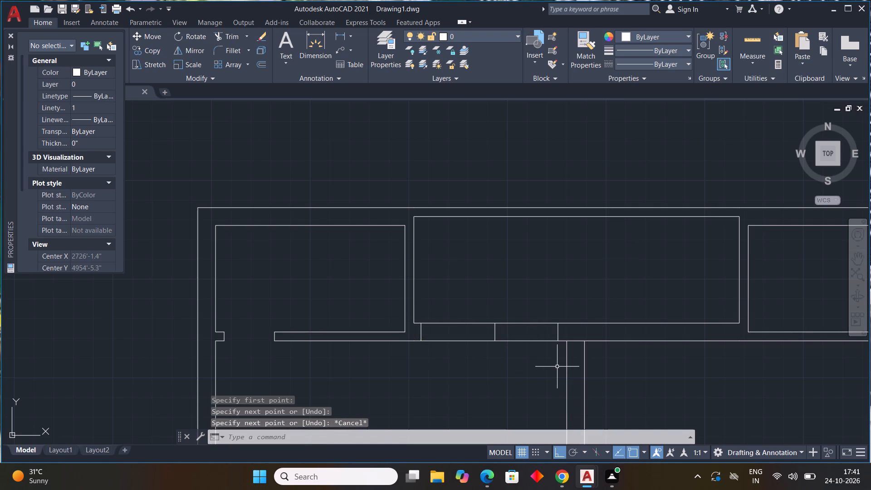
# Trim both wall lines between the two jamb lines left of the partition to form a doorway opening.
pyautogui.write('TR')
pyautogui.press('space')
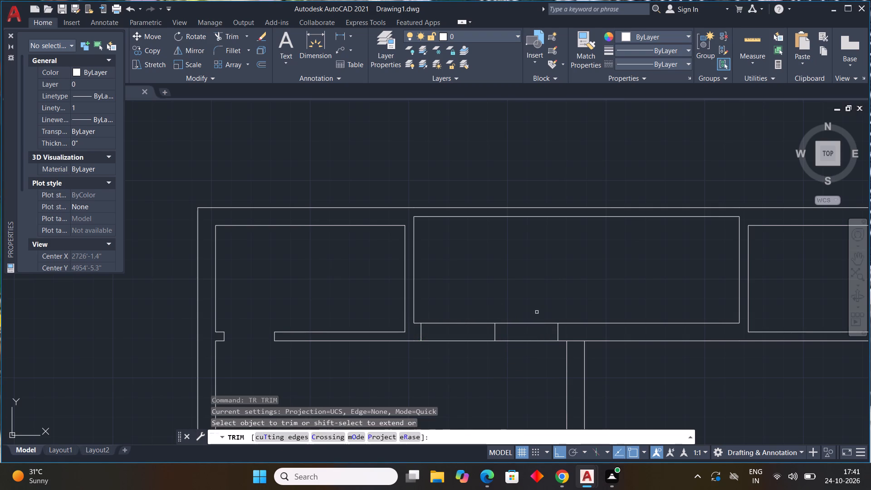
pyautogui.moveTo(535, 314); pyautogui.dragTo(519, 369)
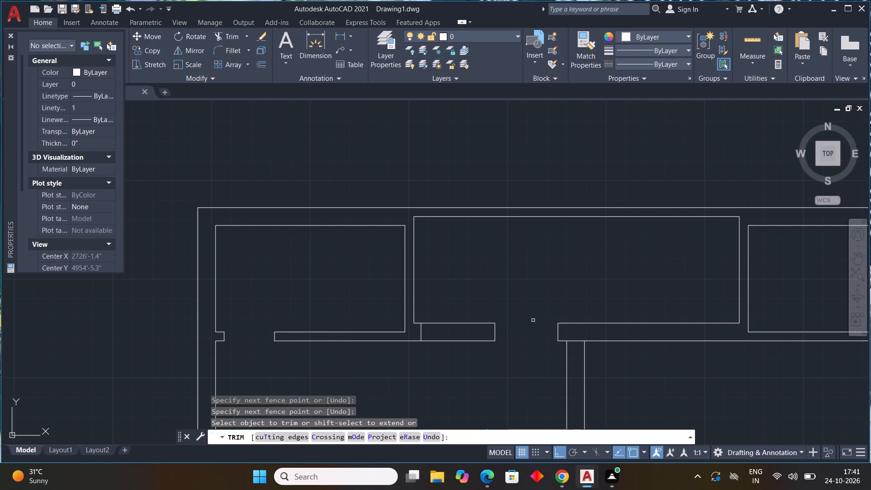
pyautogui.press('Escape')
pyautogui.press('Escape')
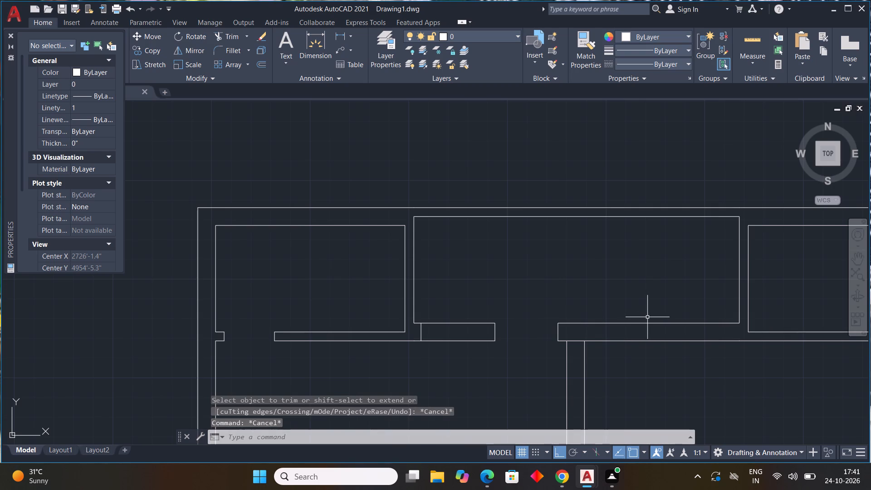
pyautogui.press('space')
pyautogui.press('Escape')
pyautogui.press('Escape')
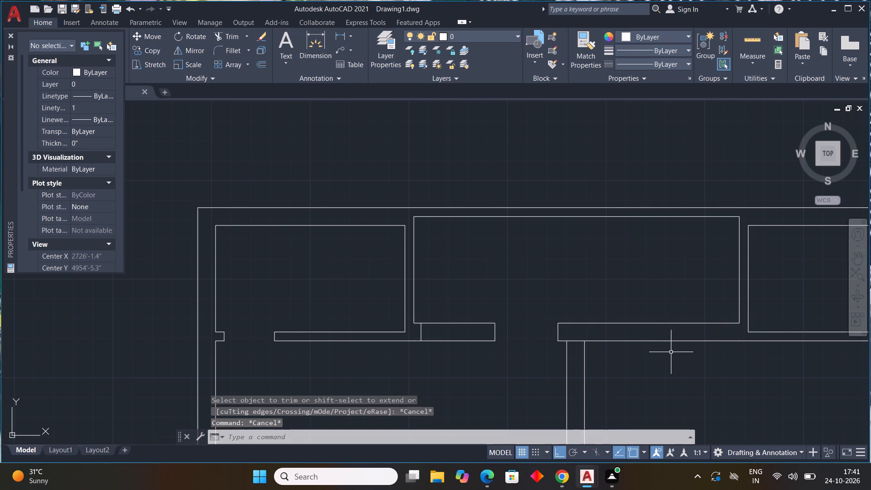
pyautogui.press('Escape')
# Draw two lines across the wall below the top central space, one near its right end and one just right of the partition.
pyautogui.moveTo(671, 365); pyautogui.dragTo(595, 278, button='middle')
pyautogui.write('L')
pyautogui.press('space')
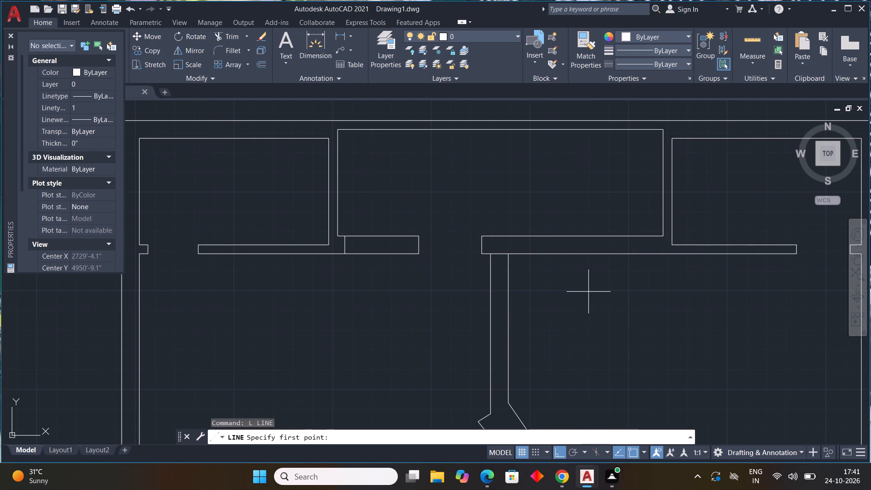
pyautogui.moveTo(574, 284); pyautogui.dragTo(508, 341, button='middle')
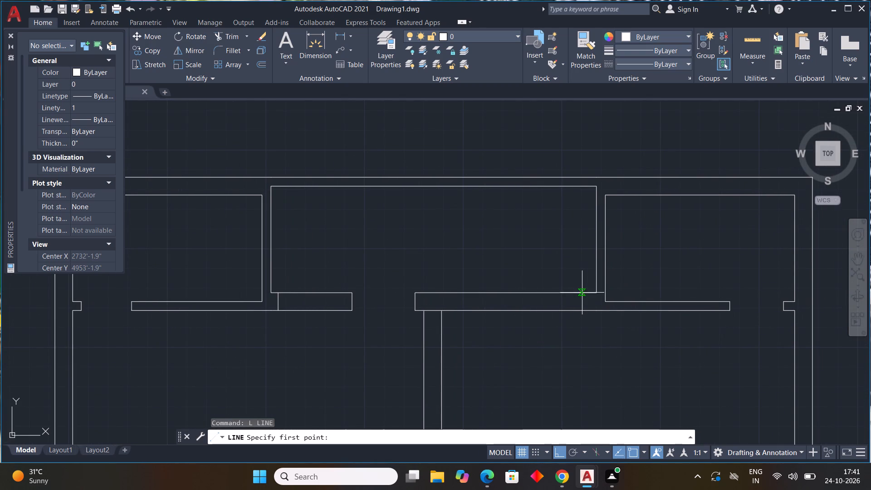
pyautogui.moveTo(582, 292); pyautogui.dragTo(583, 299)
pyautogui.click(582, 309)
pyautogui.press('Escape')
pyautogui.press('space')
pyautogui.moveTo(464, 293); pyautogui.dragTo(467, 297)
pyautogui.click(467, 310)
pyautogui.press('Escape')
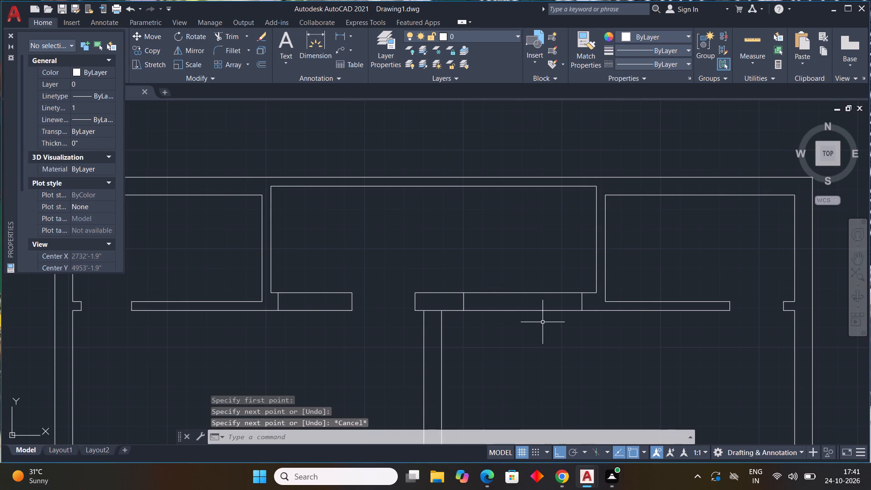
# Trim the wall line across the top of the vertical partition below the top central space.
pyautogui.press('t')
pyautogui.press('r')
pyautogui.press('space')
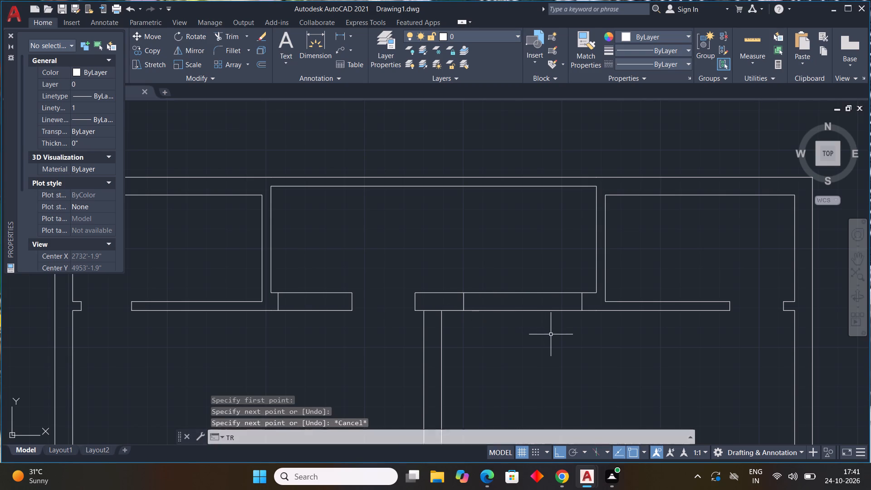
pyautogui.click(437, 311)
pyautogui.scroll(-3, 475, 343)
pyautogui.moveTo(487, 345); pyautogui.dragTo(496, 338, button='middle')
pyautogui.press('Escape')
pyautogui.press('Escape')
pyautogui.press('Escape')
pyautogui.press('Escape')
pyautogui.press('Escape')
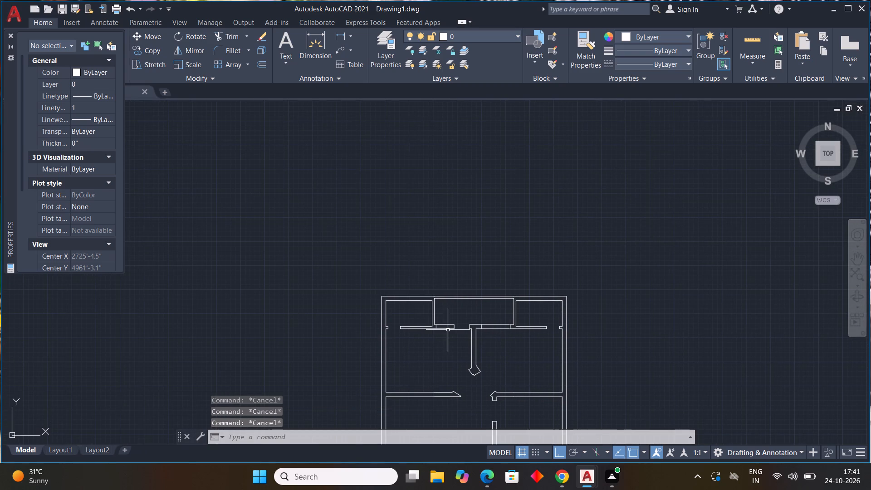
# Draw two short jamb lines across the vertical wall between the top left room and the top central space.
pyautogui.moveTo(431, 348); pyautogui.dragTo(436, 357, button='middle')
pyautogui.middleClick(436, 357)
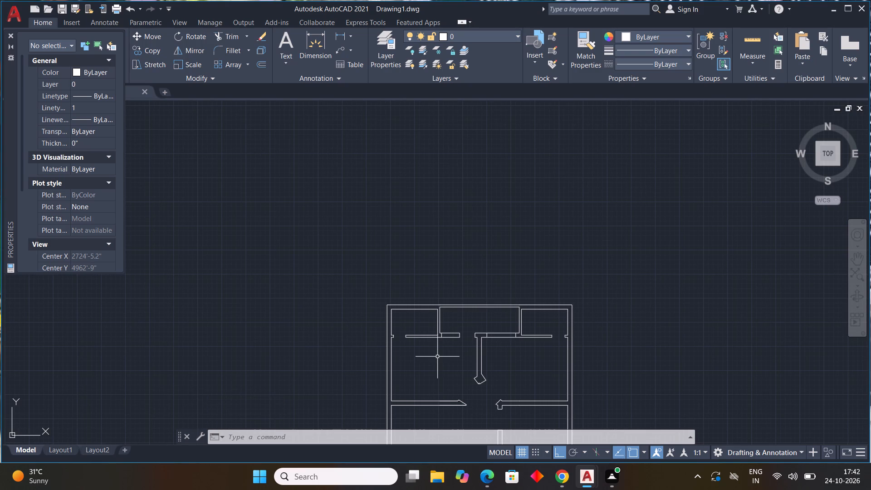
pyautogui.scroll(1, 437, 357)
pyautogui.moveTo(515, 358); pyautogui.dragTo(427, 291, button='middle')
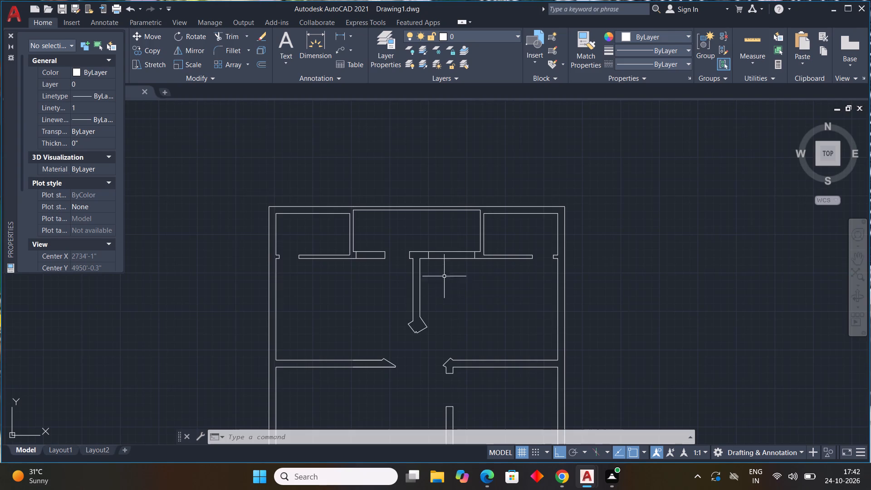
pyautogui.moveTo(440, 271); pyautogui.dragTo(470, 328, button='middle')
pyautogui.press('l')
pyautogui.press('space')
pyautogui.scroll(1, 379, 270)
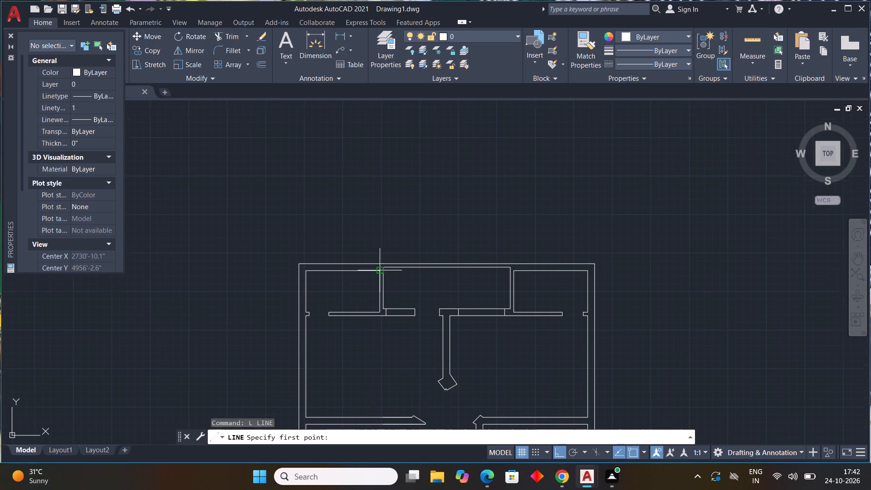
pyautogui.moveTo(381, 275); pyautogui.dragTo(399, 247, button='middle')
pyautogui.scroll(3, 401, 259)
pyautogui.click(410, 230)
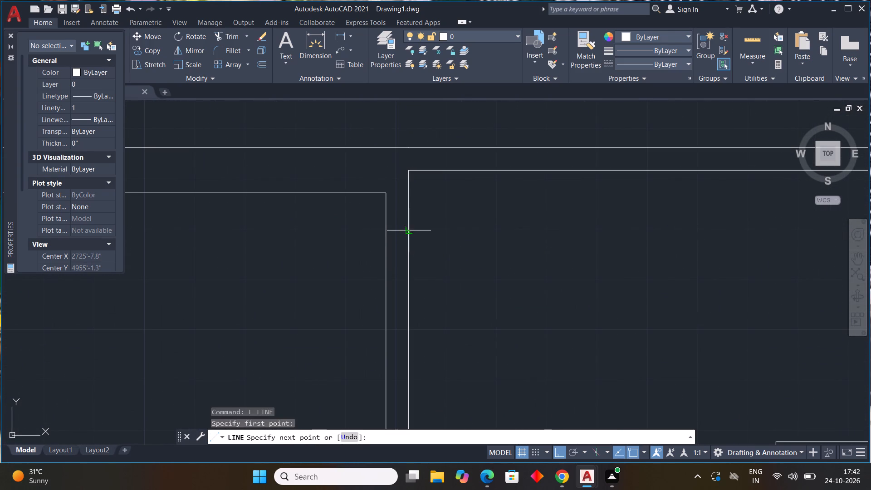
pyautogui.click(386, 228)
pyautogui.press('Escape')
pyautogui.press('space')
pyautogui.scroll(-1, 417, 309)
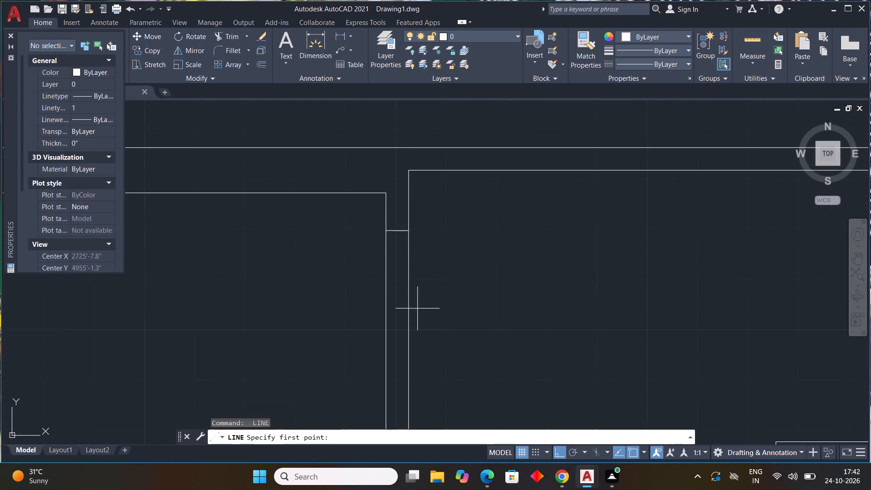
pyautogui.scroll(-1, 417, 309)
pyautogui.moveTo(426, 299); pyautogui.dragTo(442, 275, button='middle')
pyautogui.click(434, 294)
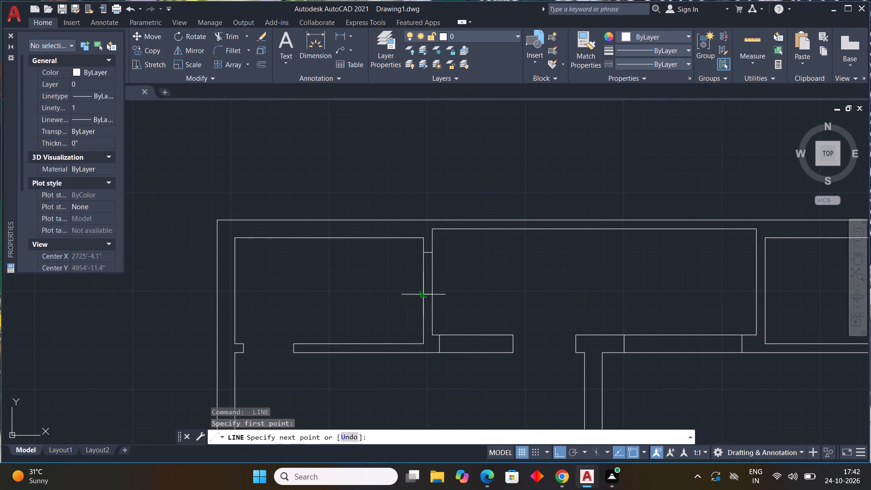
pyautogui.click(424, 295)
pyautogui.press('Escape')
# Draw a line between the midpoints of those two jamb lines to form a window in the vertical wall.
pyautogui.press('l')
pyautogui.press('space')
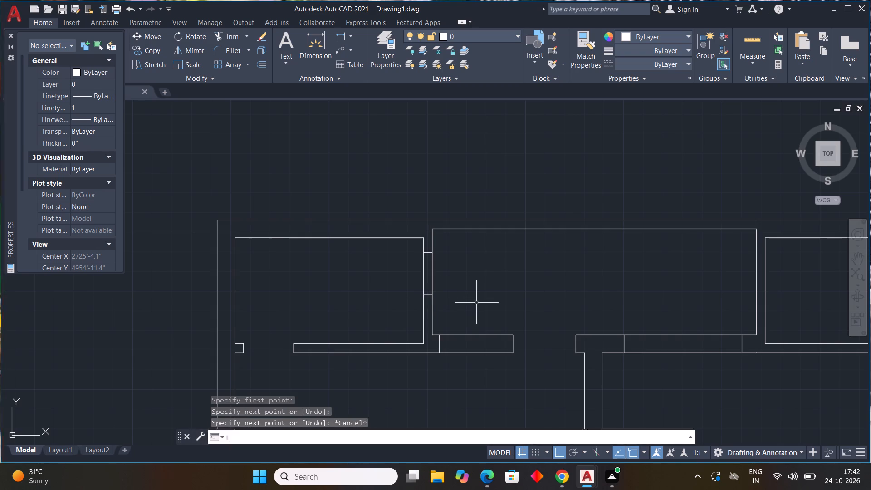
pyautogui.scroll(2, 424, 258)
pyautogui.moveTo(431, 244); pyautogui.dragTo(434, 261)
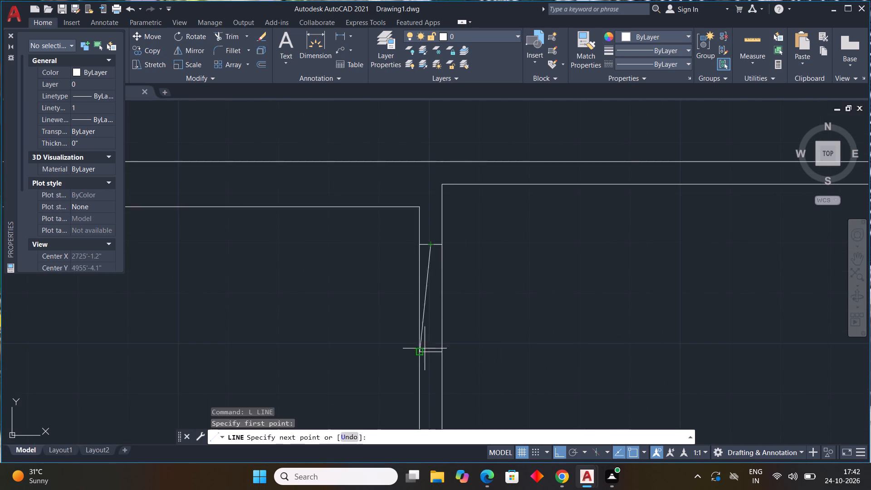
pyautogui.click(430, 354)
pyautogui.press('Escape')
pyautogui.scroll(-3, 467, 336)
pyautogui.moveTo(529, 348); pyautogui.dragTo(451, 274, button='middle')
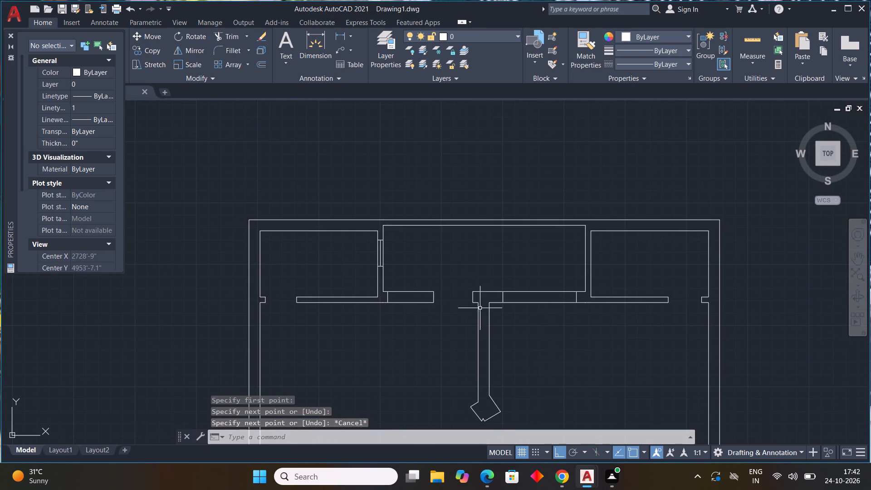
pyautogui.press('Escape')
pyautogui.press('Escape')
pyautogui.press('Escape')
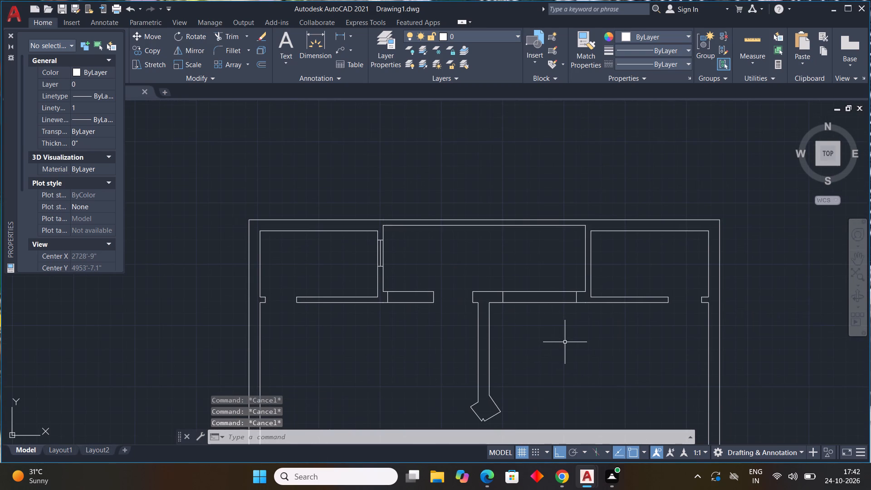
# Offset the upper wall line right of the partition, below the top central space, 3" downward twice within the wall.
pyautogui.write('OFF')
pyautogui.press('space')
pyautogui.write('3"')
pyautogui.press('Return')
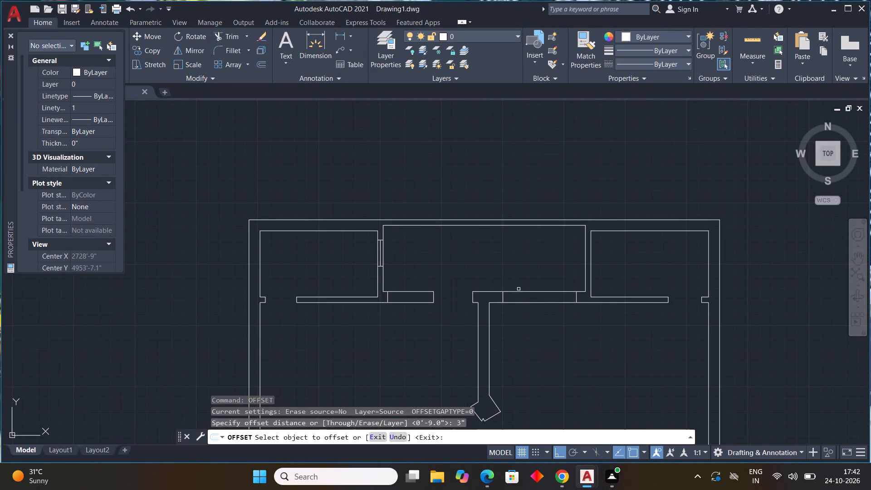
pyautogui.click(522, 291)
pyautogui.click(522, 294)
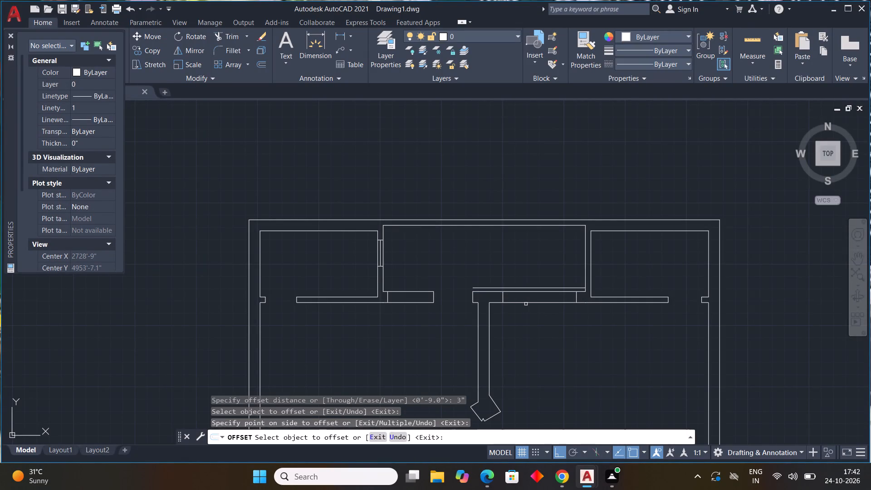
pyautogui.hotkey('ctrl', 'z')
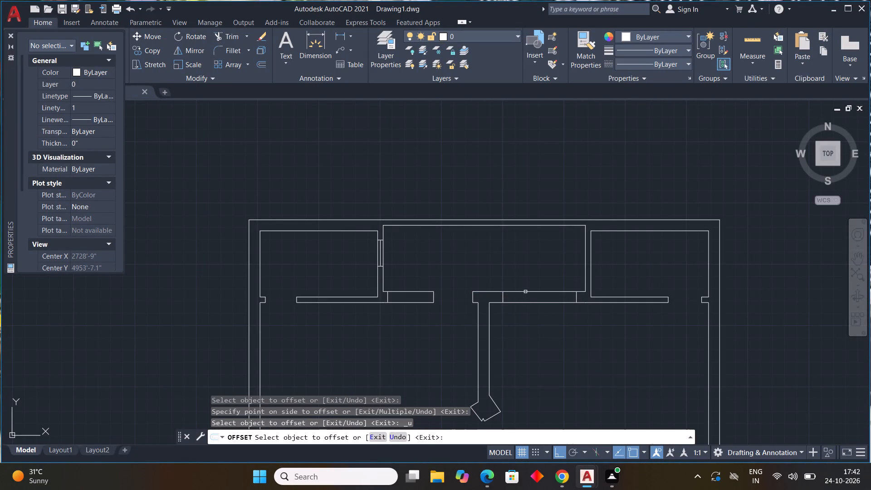
pyautogui.click(525, 292)
pyautogui.click(525, 299)
pyautogui.click(527, 296)
pyautogui.click(528, 300)
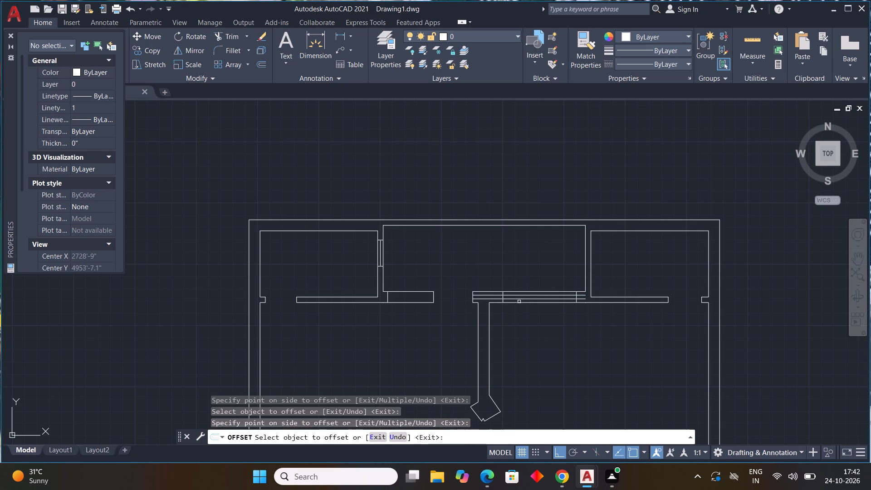
# Offset the upper line of the wall section left of the doorway 3" downward twice within the wall.
pyautogui.click(405, 293)
pyautogui.click(405, 299)
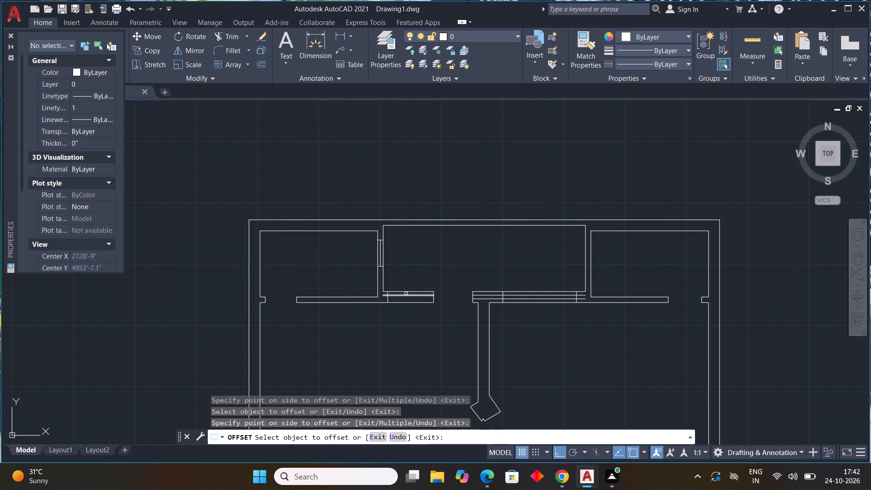
pyautogui.click(406, 294)
pyautogui.click(407, 303)
pyautogui.press('Escape')
pyautogui.press('Escape')
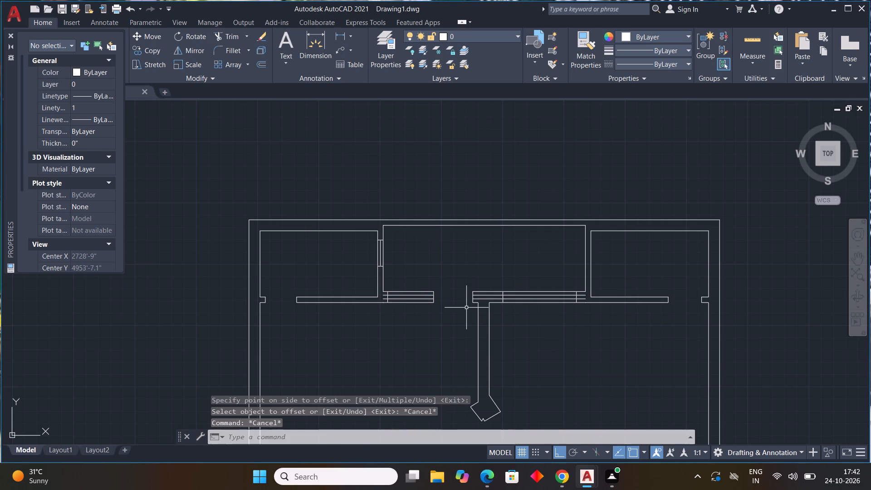
pyautogui.press('Escape')
pyautogui.press('Escape')
pyautogui.press('Escape')
# Trim the two offset lines left of the jamb at the left window below the top central space.
pyautogui.write('TR')
pyautogui.press('space')
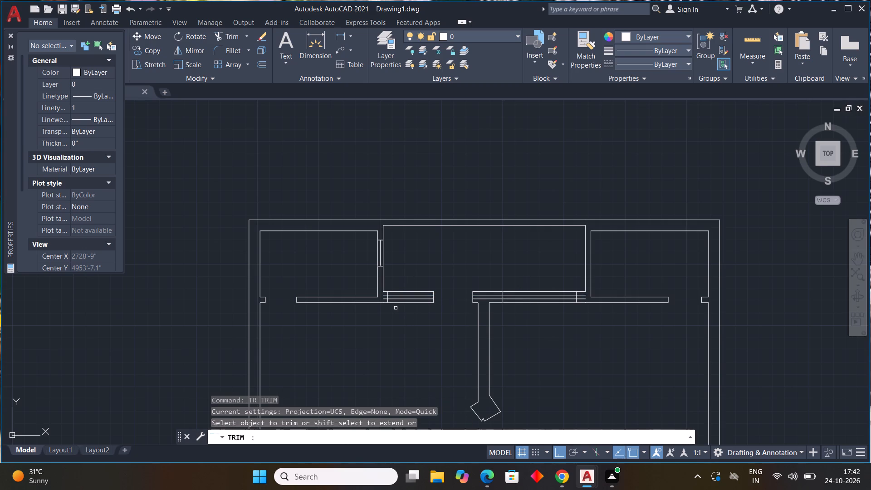
pyautogui.scroll(3, 381, 299)
pyautogui.click(392, 304)
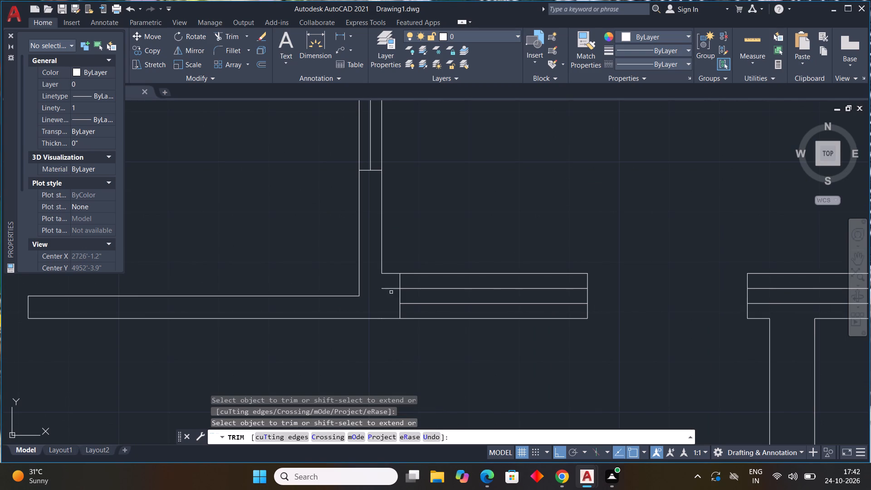
pyautogui.click(391, 289)
# Trim the offset lines beyond both jambs of the window right of the partition.
pyautogui.scroll(-4, 308, 311)
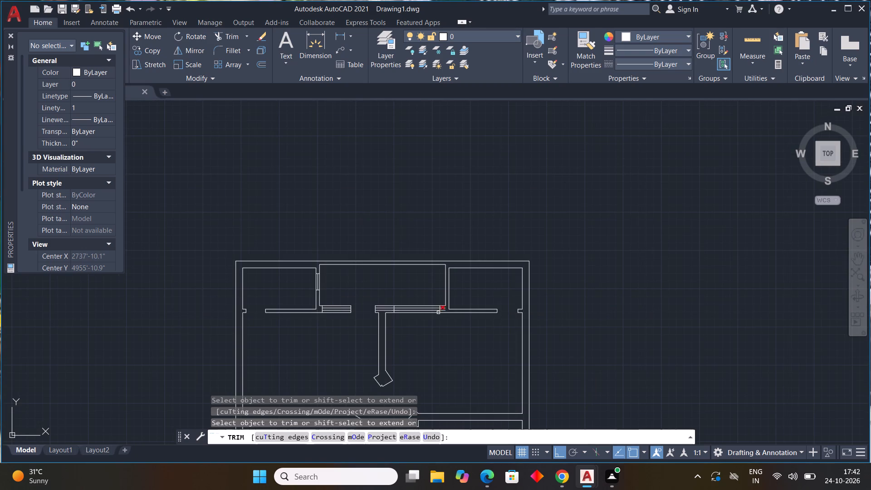
pyautogui.scroll(4, 438, 313)
pyautogui.moveTo(462, 308); pyautogui.dragTo(468, 287)
pyautogui.scroll(-4, 470, 296)
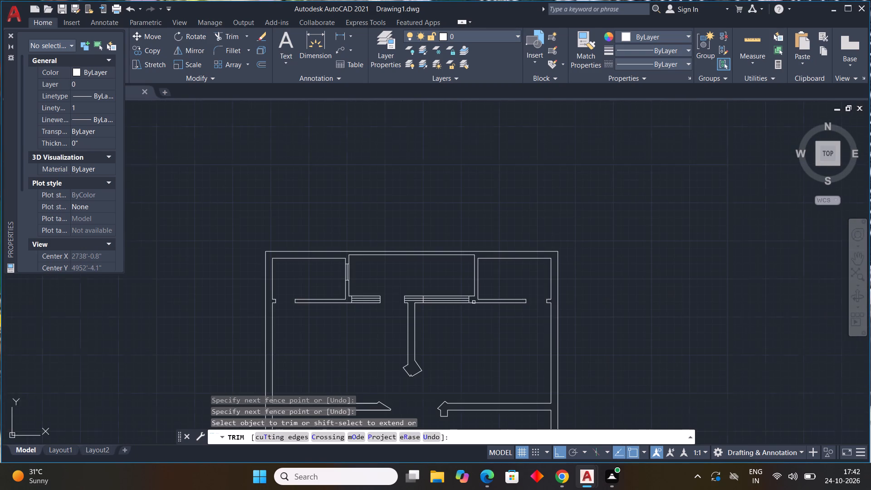
pyautogui.scroll(3, 421, 304)
pyautogui.moveTo(405, 298); pyautogui.dragTo(411, 283)
pyautogui.scroll(-3, 412, 290)
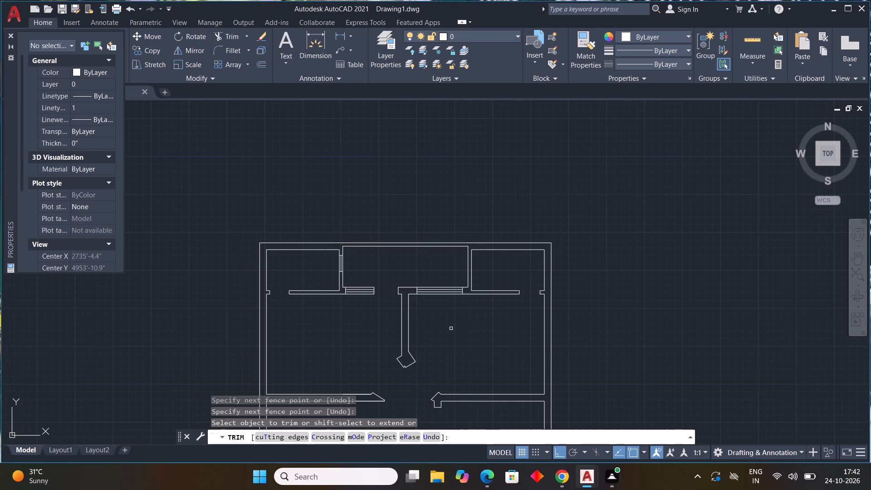
pyautogui.press('Escape')
pyautogui.press('Escape')
pyautogui.press('Escape')
pyautogui.press('Escape')
pyautogui.press('Escape')
pyautogui.press('Escape')
pyautogui.press('Escape')
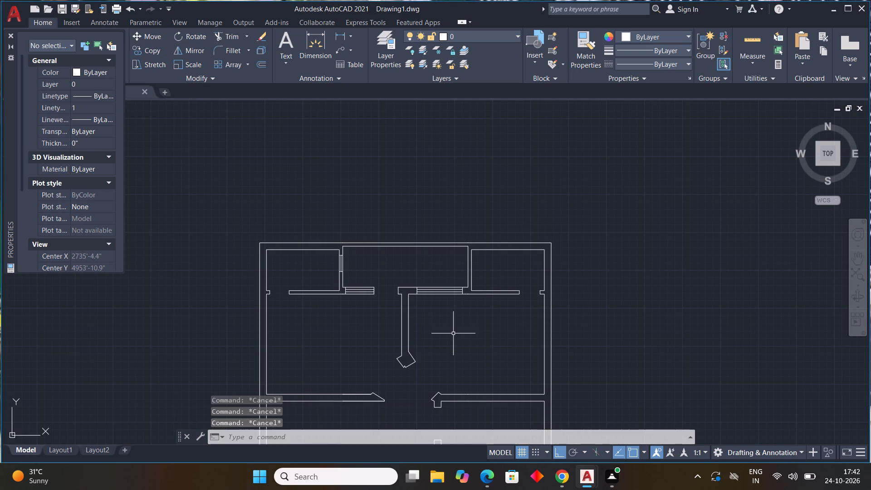
# Draw an L-shaped line in the small left room, down from its top wall and across to its right wall.
pyautogui.scroll(-2, 453, 334)
pyautogui.moveTo(457, 343); pyautogui.dragTo(434, 253, button='middle')
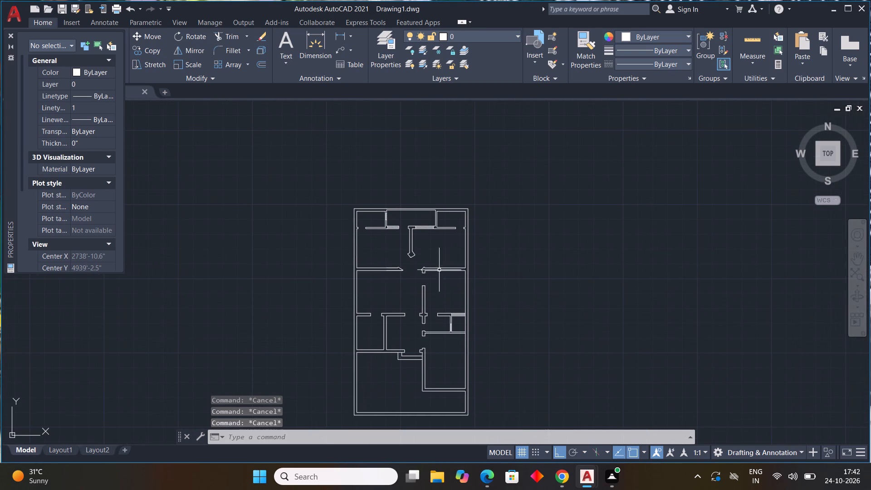
pyautogui.moveTo(446, 349); pyautogui.dragTo(445, 304, button='middle')
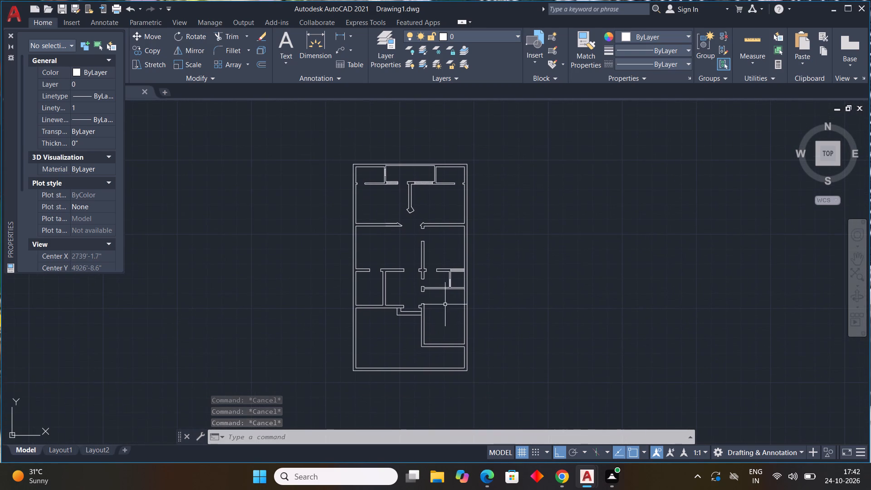
pyautogui.scroll(2, 321, 338)
pyautogui.moveTo(321, 338); pyautogui.dragTo(272, 349, button='middle')
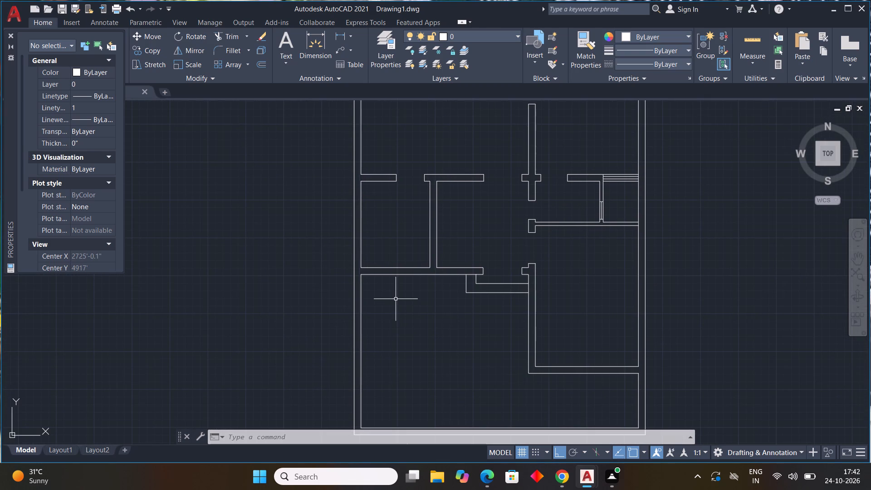
pyautogui.write('L')
pyautogui.press('space')
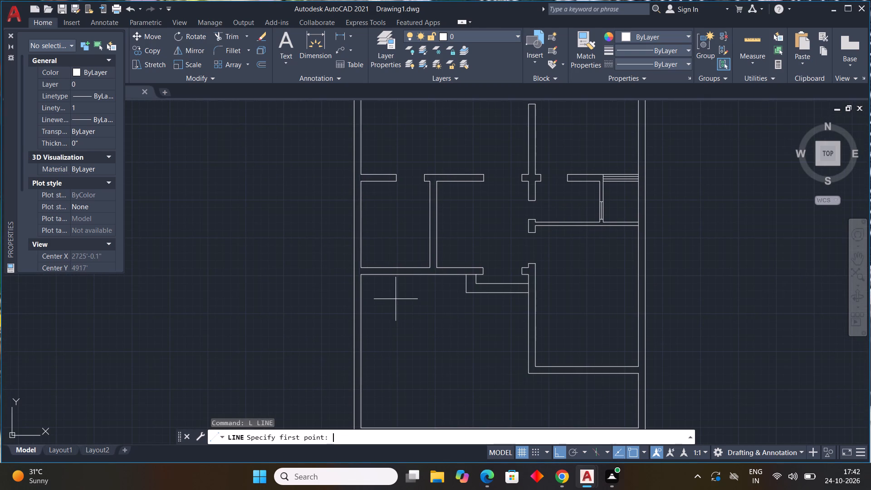
pyautogui.scroll(1, 378, 194)
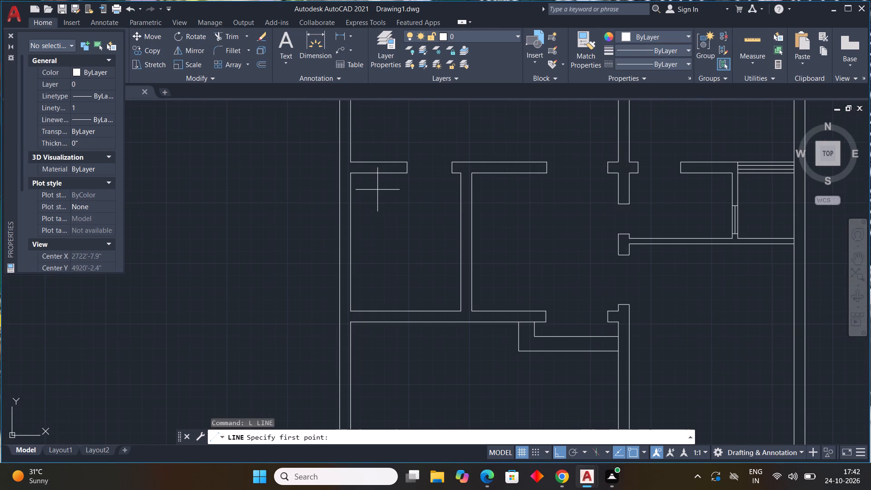
pyautogui.click(388, 174)
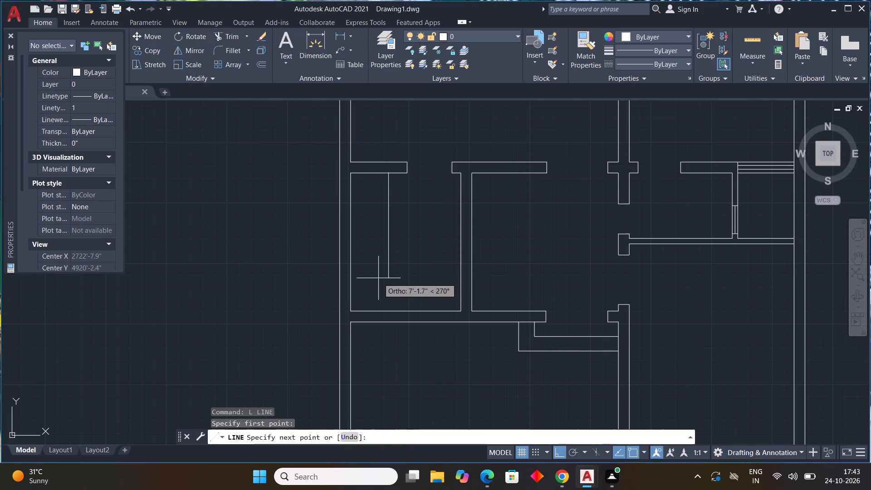
pyautogui.click(387, 269)
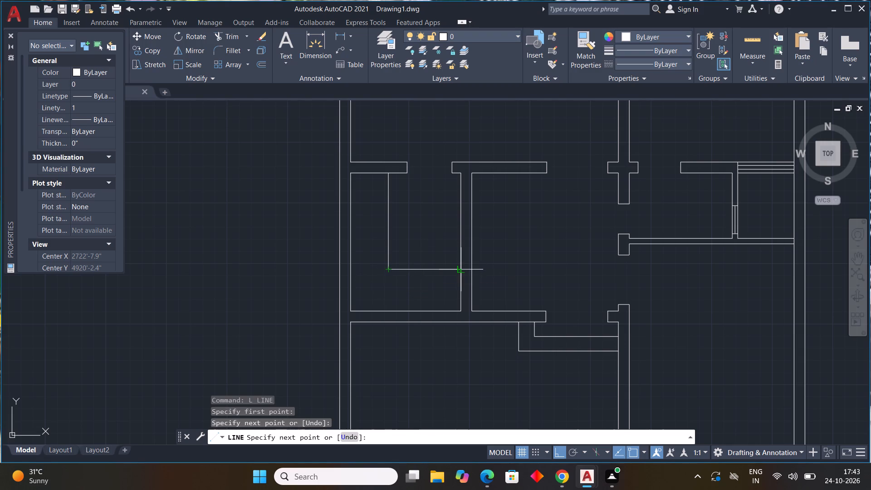
pyautogui.click(464, 270)
pyautogui.press('Escape')
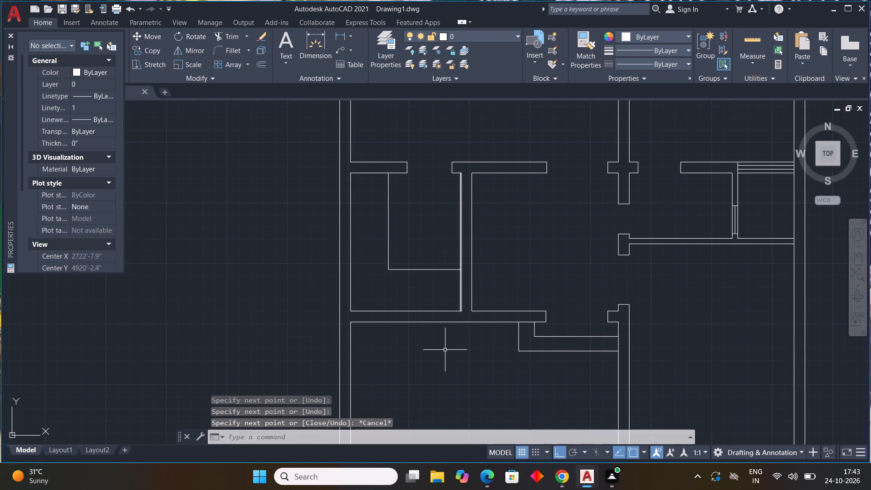
# Draw two vertical jamb lines across the bottom wall of the small left room for a window.
pyautogui.press('l')
pyautogui.press('space')
pyautogui.scroll(1, 384, 314)
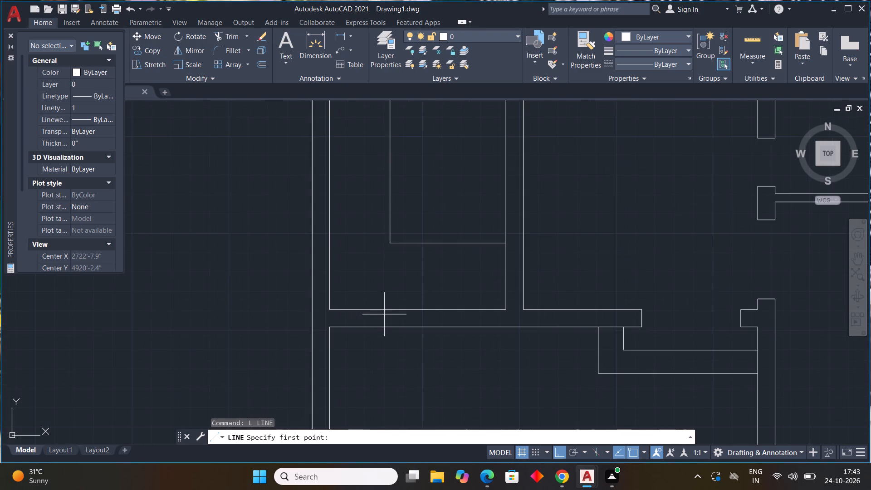
pyautogui.click(373, 310)
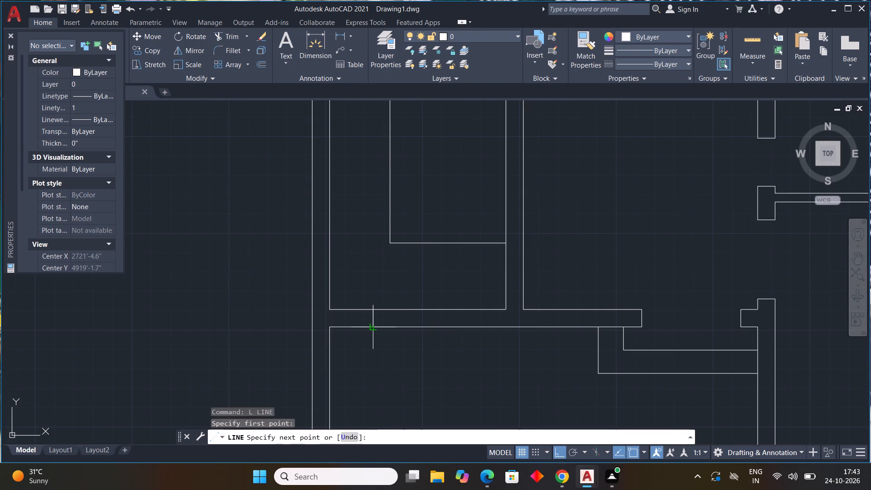
pyautogui.click(374, 328)
pyautogui.press('Escape')
pyautogui.press('space')
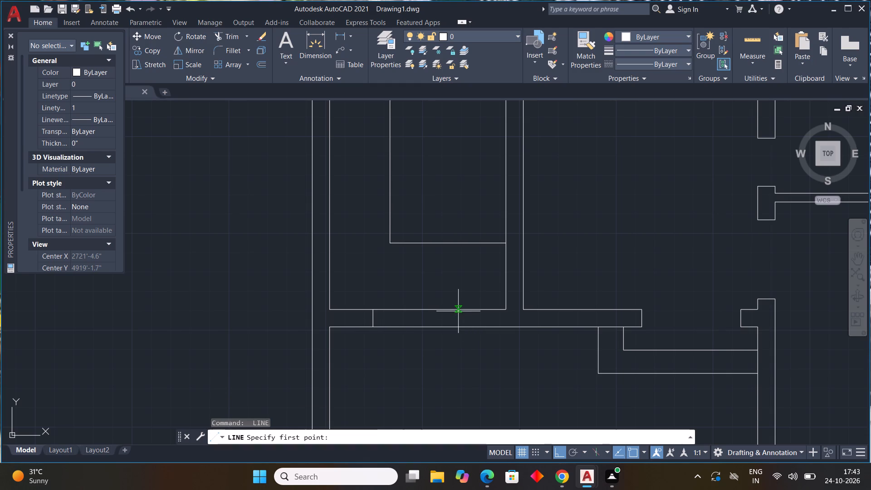
pyautogui.click(459, 311)
pyautogui.click(458, 326)
pyautogui.press('Escape')
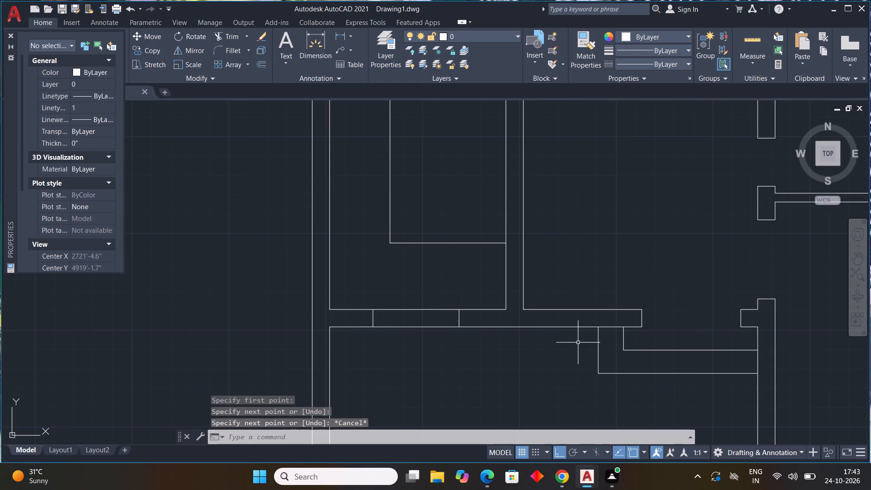
# Draw two jamb lines across the wall just right of the small left room's partition for a narrow window.
pyautogui.press('space')
pyautogui.moveTo(543, 312); pyautogui.dragTo(435, 285, button='middle')
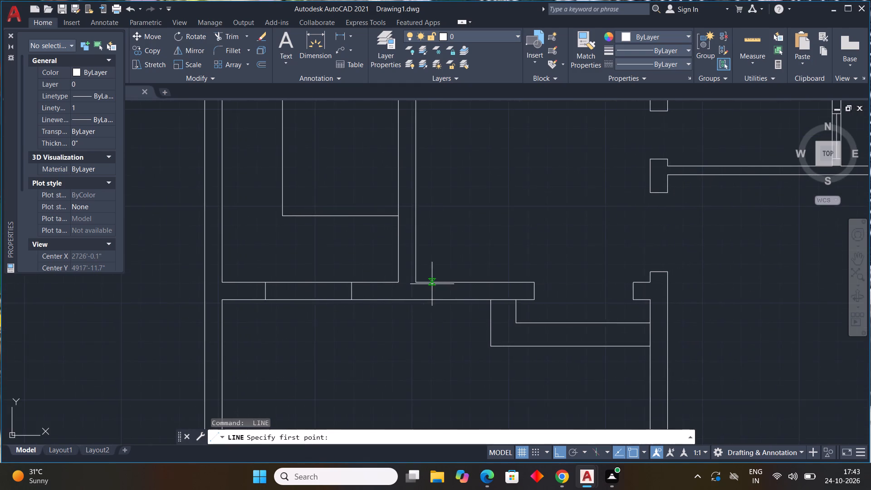
pyautogui.scroll(2, 430, 283)
pyautogui.click(411, 283)
pyautogui.click(406, 327)
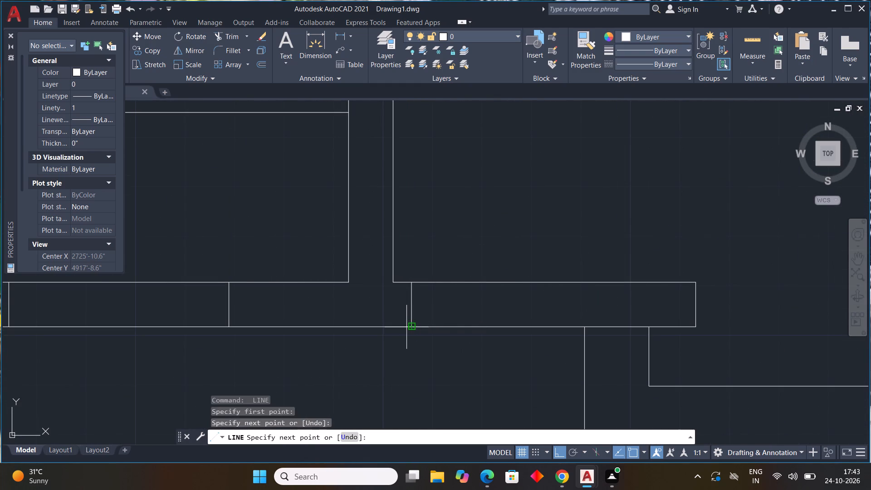
pyautogui.press('Escape')
pyautogui.press('space')
pyautogui.click(491, 284)
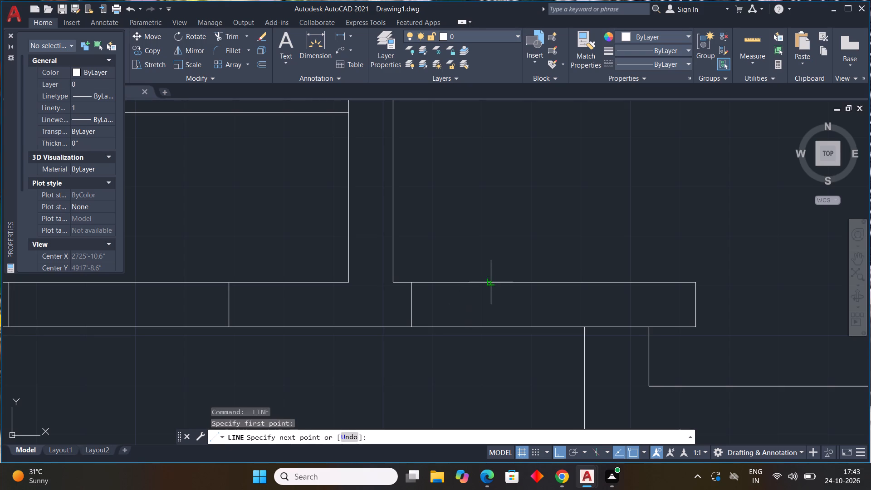
pyautogui.click(491, 328)
pyautogui.press('space')
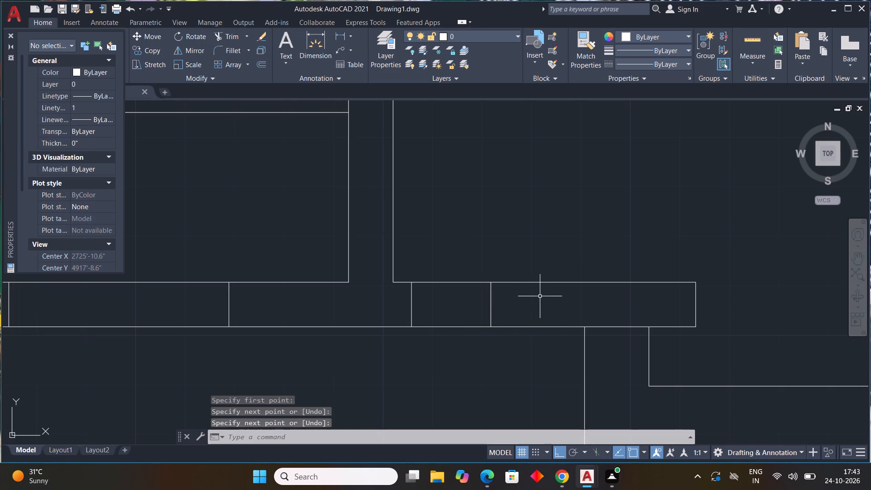
# Draw two more jamb lines across the same wall for a second narrow window near the doorway above the steps.
pyautogui.click(562, 284)
pyautogui.click(563, 324)
pyautogui.write('L')
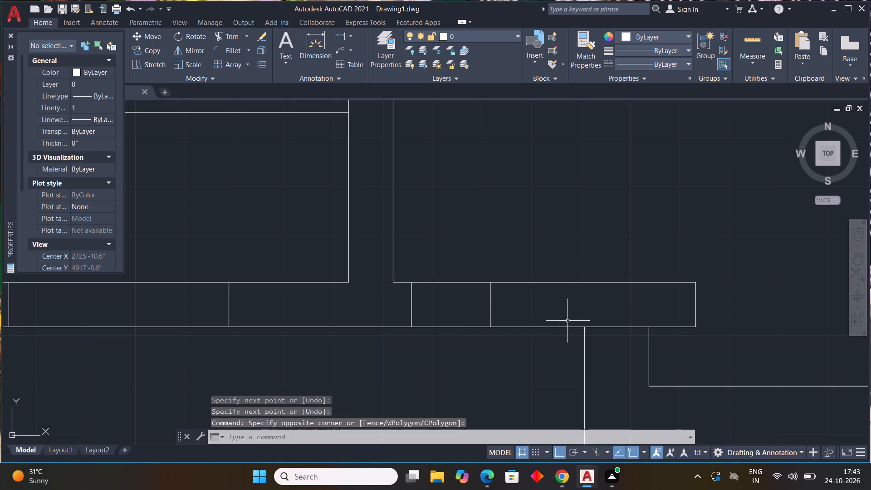
pyautogui.press('space')
pyautogui.click(572, 287)
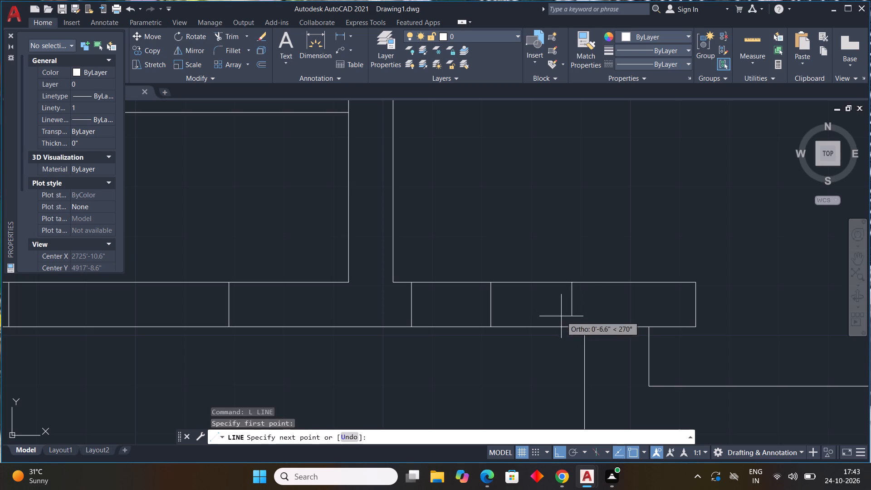
pyautogui.click(566, 328)
pyautogui.press('Escape')
pyautogui.press('space')
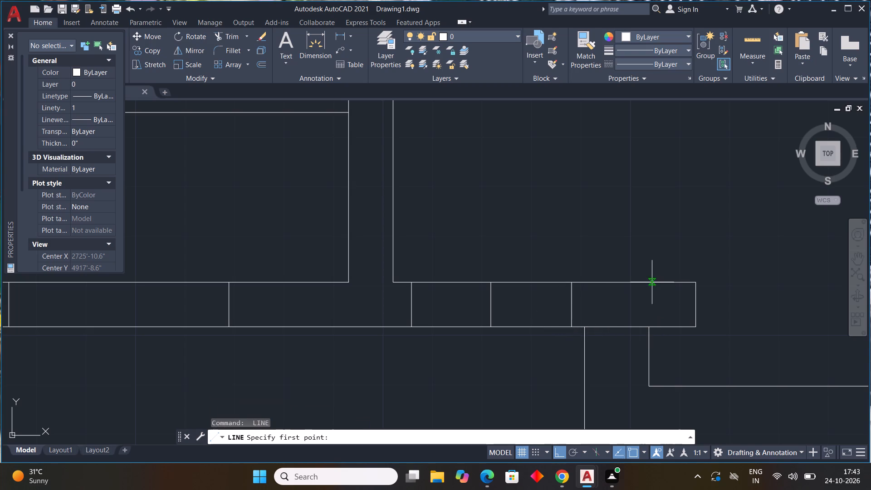
pyautogui.click(654, 283)
pyautogui.click(652, 326)
pyautogui.press('Escape')
# Offset the lower line of the wall containing the new jambs 3" upward twice within the wall.
pyautogui.scroll(-3, 688, 334)
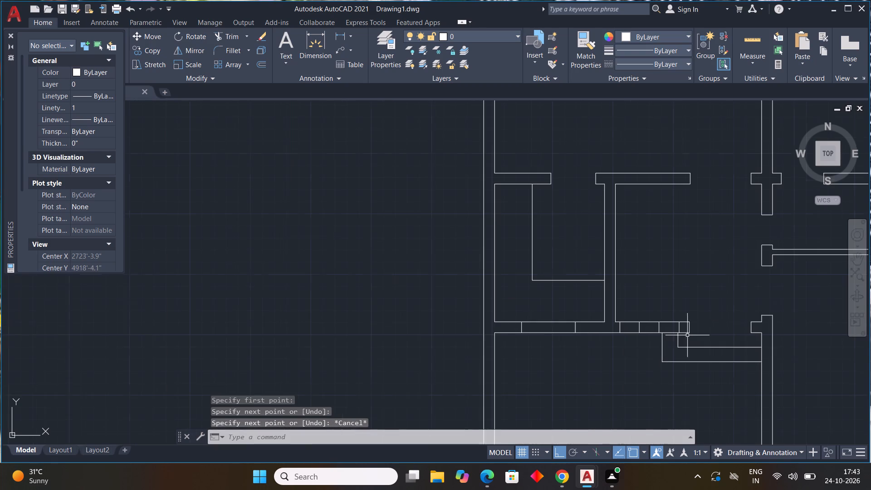
pyautogui.moveTo(708, 333); pyautogui.dragTo(604, 290, button='middle')
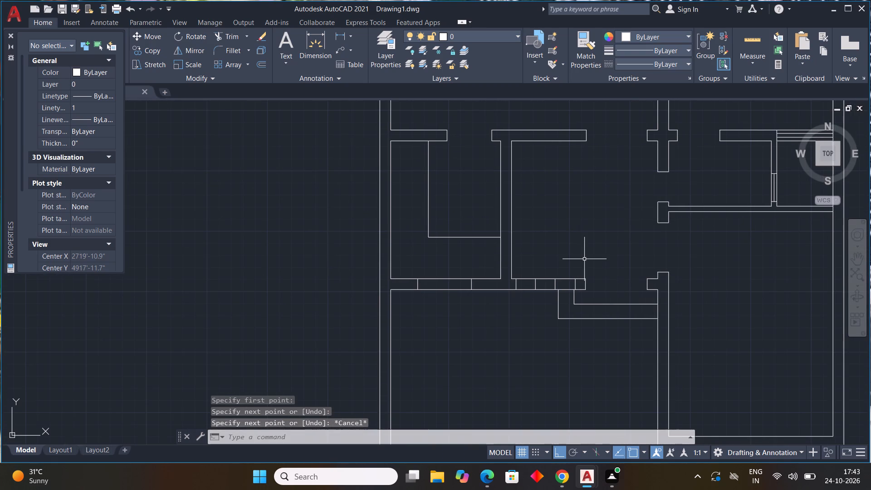
pyautogui.write('OFF')
pyautogui.press('space')
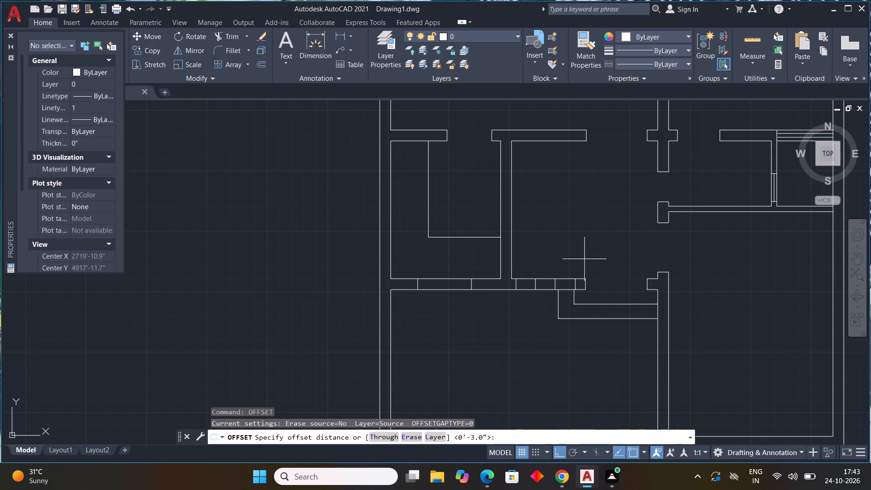
pyautogui.write('3"')
pyautogui.press('Return')
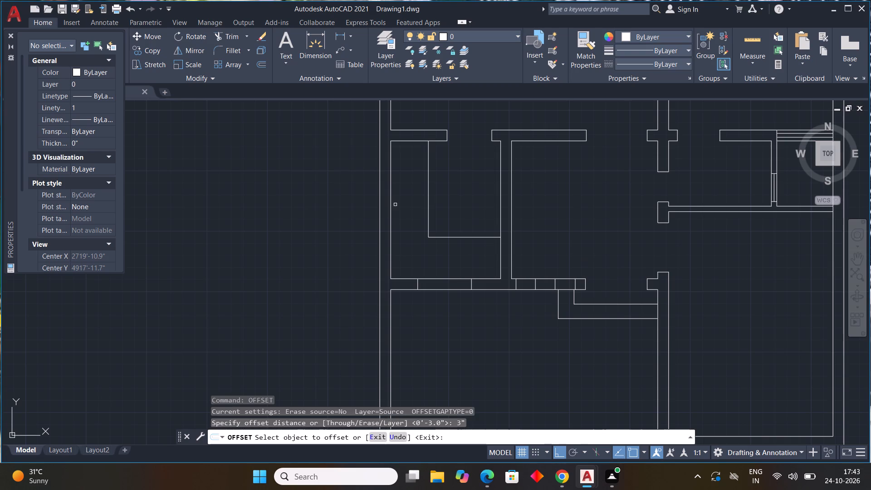
pyautogui.moveTo(446, 291); pyautogui.dragTo(446, 286)
pyautogui.click(445, 279)
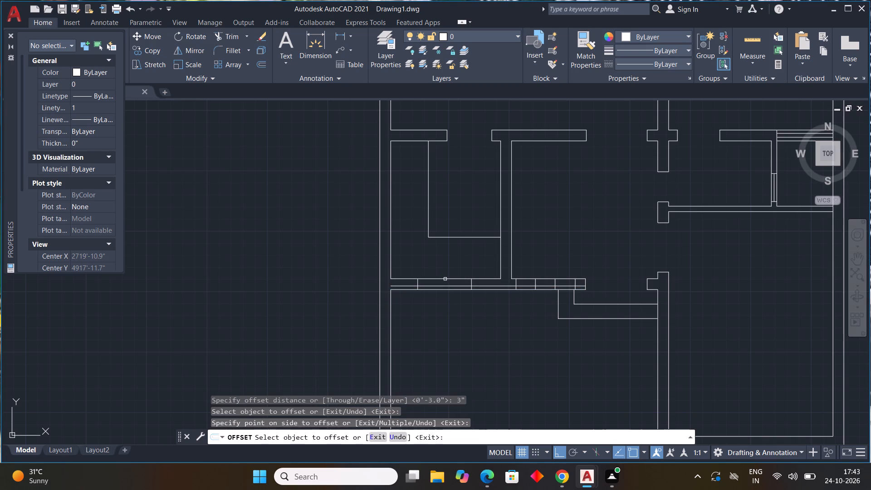
pyautogui.click(447, 284)
pyautogui.click(447, 280)
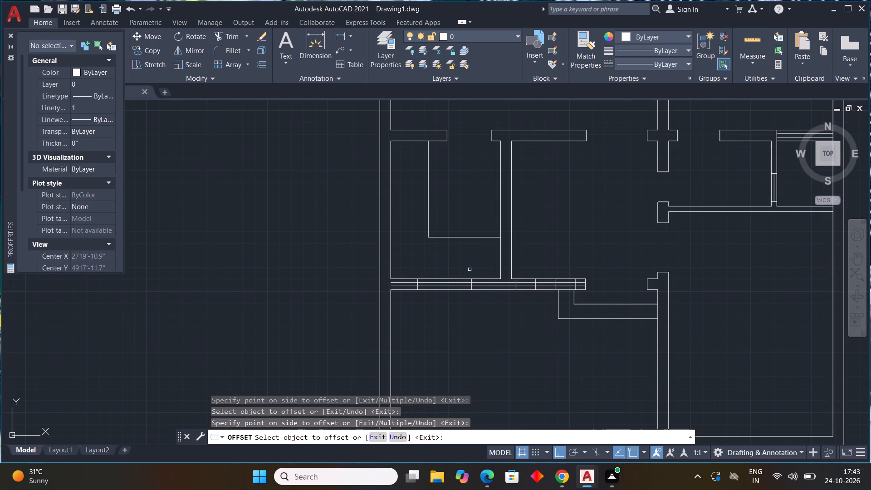
pyautogui.press('Escape')
pyautogui.press('Escape')
pyautogui.press('Escape')
pyautogui.press('Escape')
pyautogui.press('Escape')
pyautogui.press('Escape')
pyautogui.press('Escape')
pyautogui.press('Escape')
pyautogui.press('Escape')
pyautogui.press('Escape')
pyautogui.press('Escape')
pyautogui.press('Escape')
pyautogui.press('Escape')
pyautogui.press('Escape')
pyautogui.press('Escape')
pyautogui.press('Escape')
pyautogui.press('Escape')
# Trim the offset lines beyond both jambs of the window below the small left room.
pyautogui.write('TR')
pyautogui.press('space')
pyautogui.scroll(1, 380, 306)
pyautogui.click(420, 275)
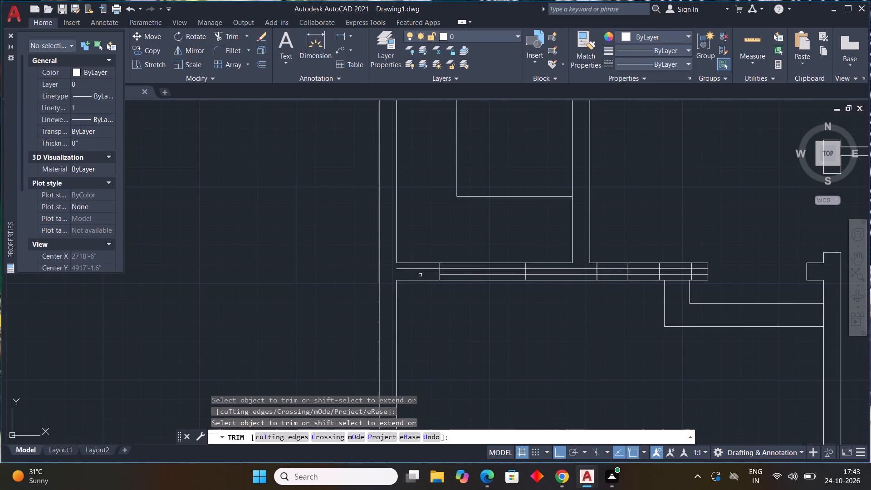
pyautogui.click(422, 267)
pyautogui.click(421, 272)
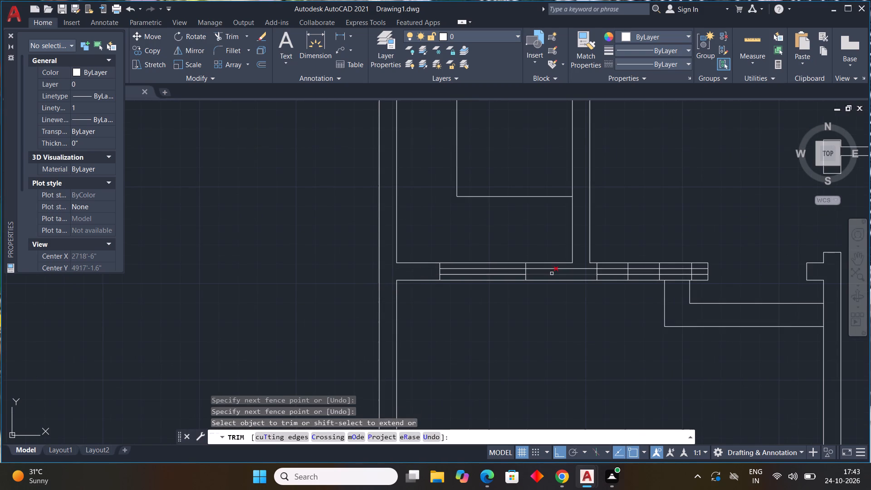
pyautogui.click(552, 274)
pyautogui.click(551, 269)
# Trim the offset lines between the two narrow windows and between the last jamb and the doorway end.
pyautogui.scroll(-1, 577, 323)
pyautogui.moveTo(577, 323); pyautogui.dragTo(391, 323, button='middle')
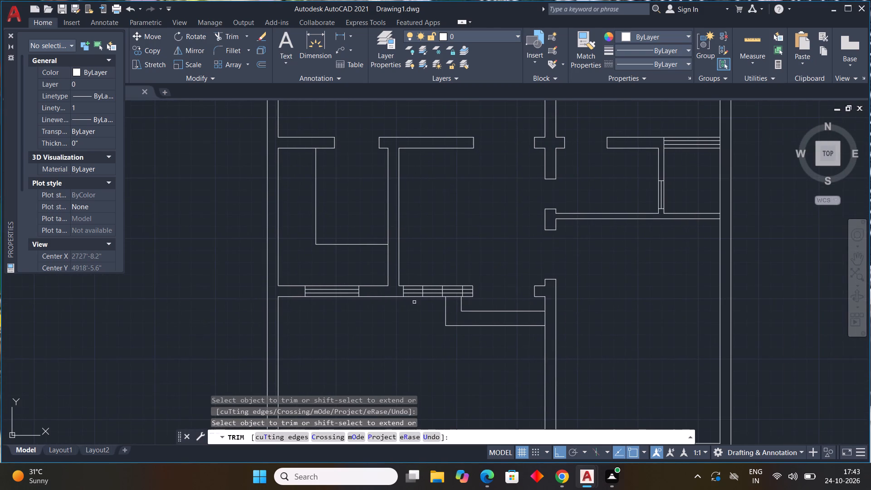
pyautogui.scroll(1, 428, 294)
pyautogui.click(434, 293)
pyautogui.click(435, 288)
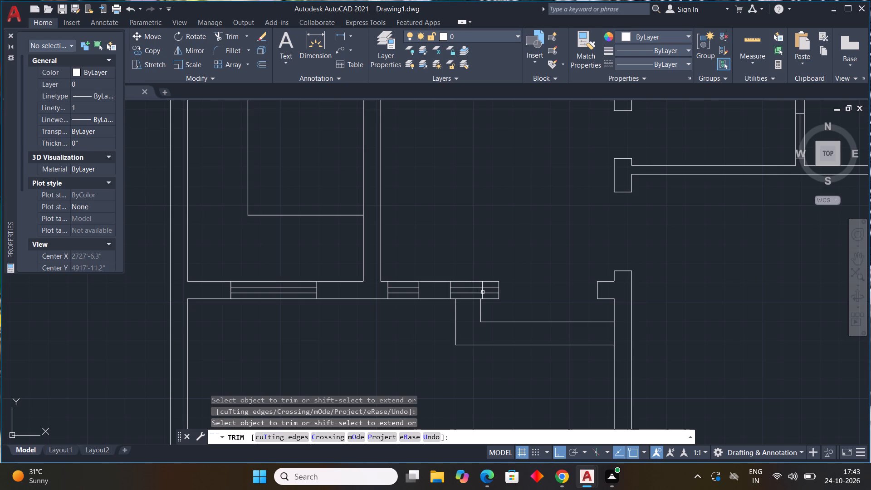
pyautogui.click(490, 291)
pyautogui.click(490, 284)
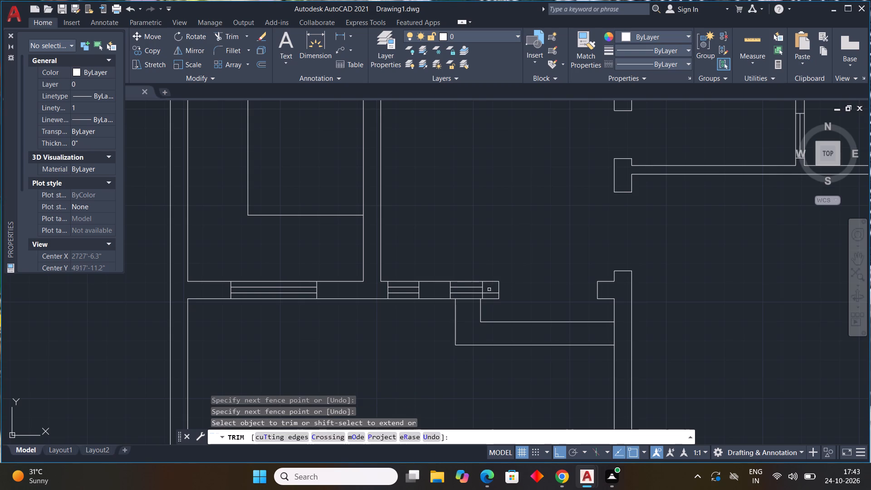
pyautogui.click(488, 294)
pyautogui.scroll(-3, 398, 205)
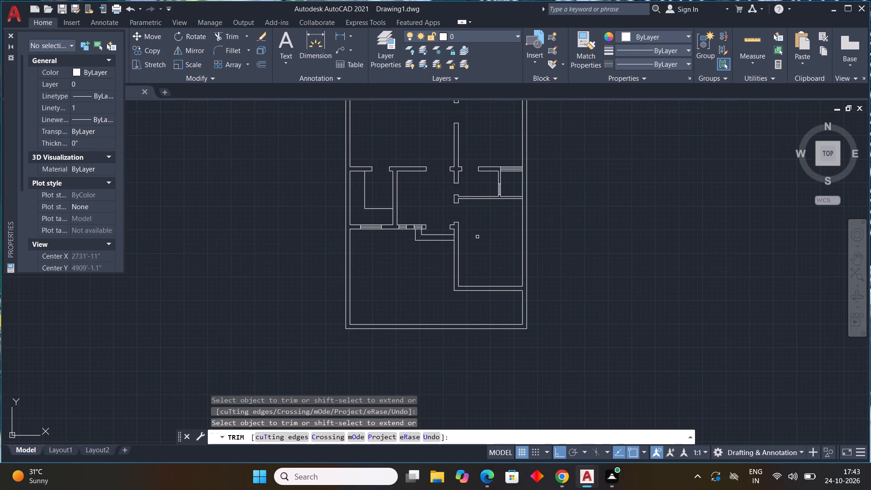
pyautogui.moveTo(478, 245); pyautogui.dragTo(470, 245, button='middle')
pyautogui.press('Escape')
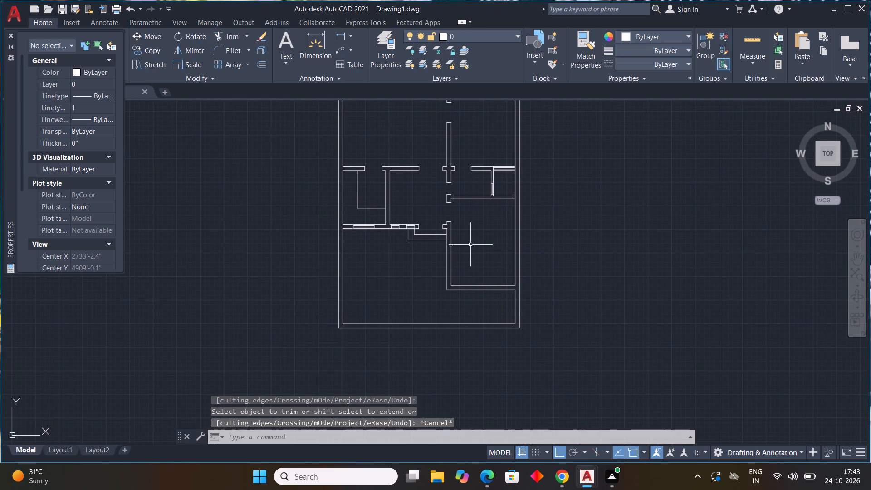
pyautogui.press('Escape')
pyautogui.press('Escape')
pyautogui.press('Escape')
pyautogui.press('Escape')
# Draw two vertical jamb lines across the bottom wall of the lower-right room for a window.
pyautogui.scroll(-2, 465, 285)
pyautogui.scroll(1, 463, 291)
pyautogui.moveTo(463, 291); pyautogui.dragTo(343, 261, button='middle')
pyautogui.scroll(4, 353, 259)
pyautogui.write('L')
pyautogui.press('space')
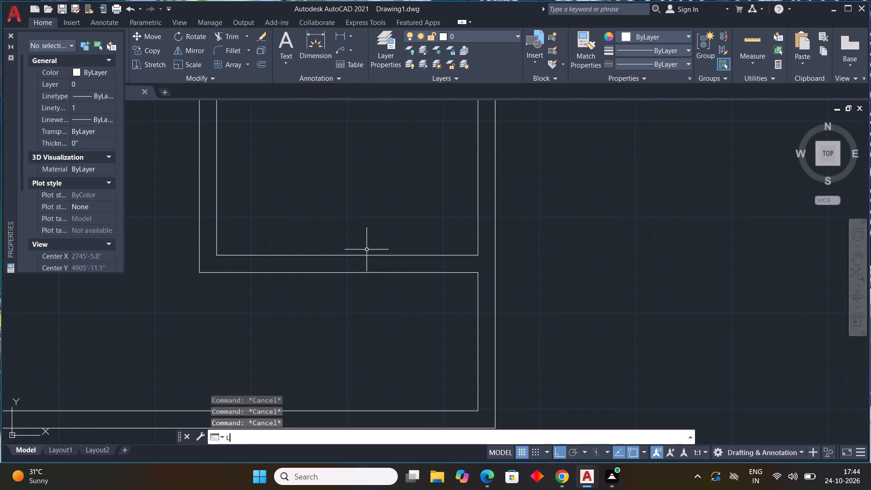
pyautogui.moveTo(270, 256); pyautogui.dragTo(270, 261)
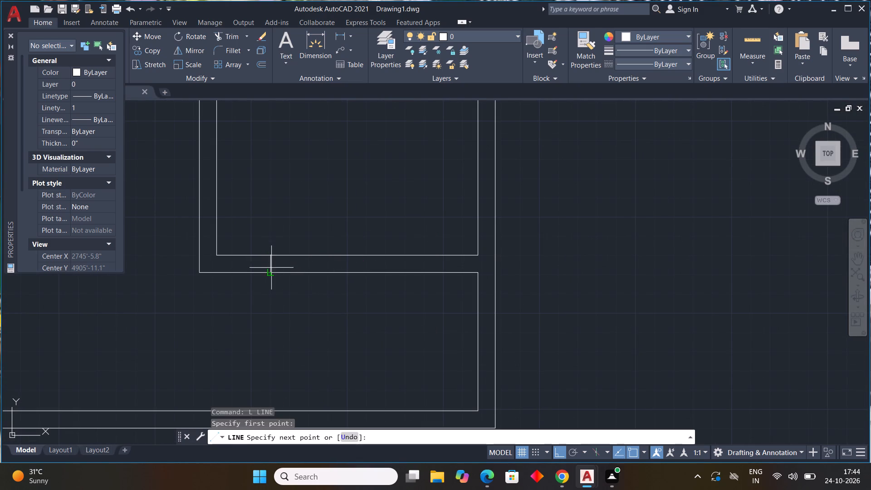
pyautogui.click(272, 271)
pyautogui.press('Escape')
pyautogui.press('space')
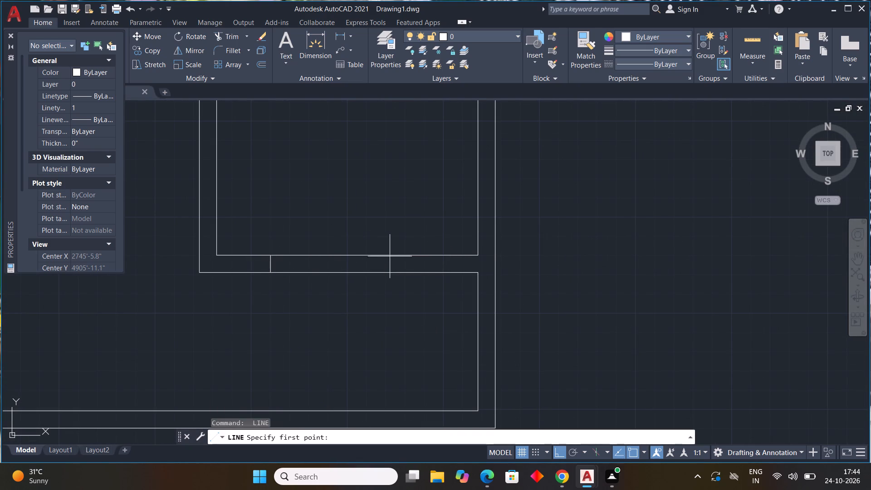
pyautogui.click(397, 255)
pyautogui.click(398, 270)
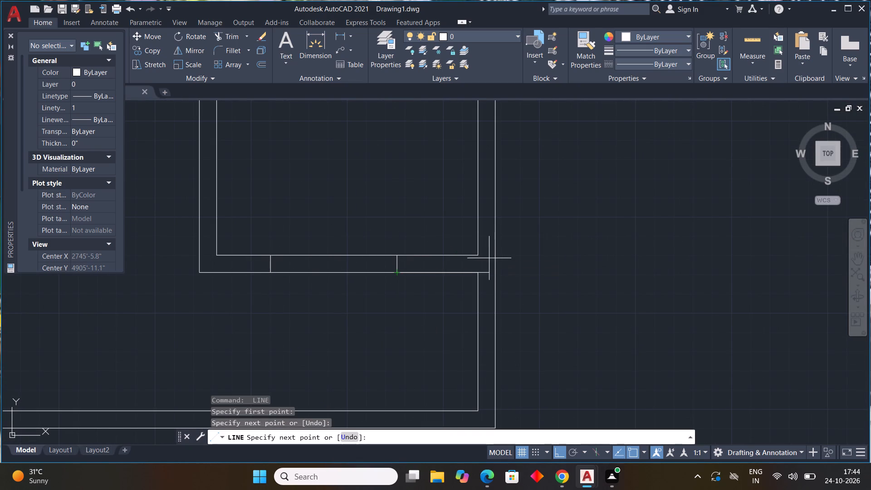
pyautogui.press('Escape')
# Offset the upper line of the lower-right room's bottom wall 3" downward twice within the wall.
pyautogui.write('OFF 3"')
pyautogui.press('Return')
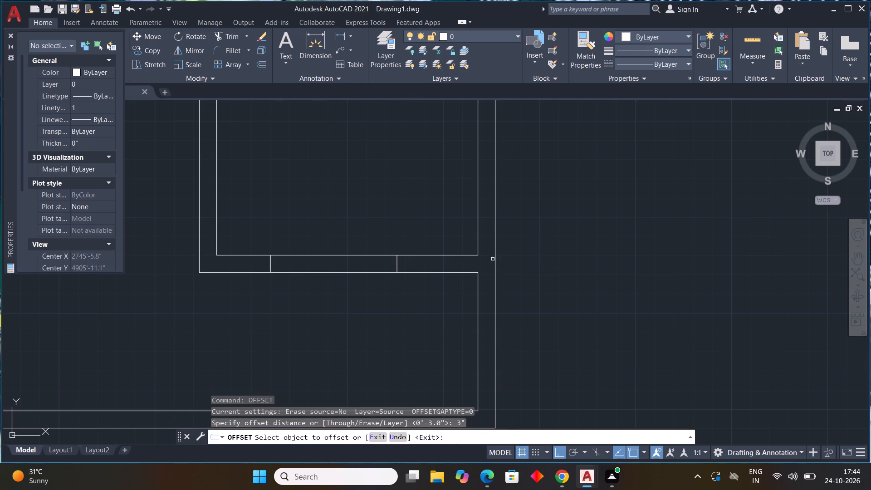
pyautogui.click(436, 255)
pyautogui.click(433, 263)
pyautogui.click(434, 260)
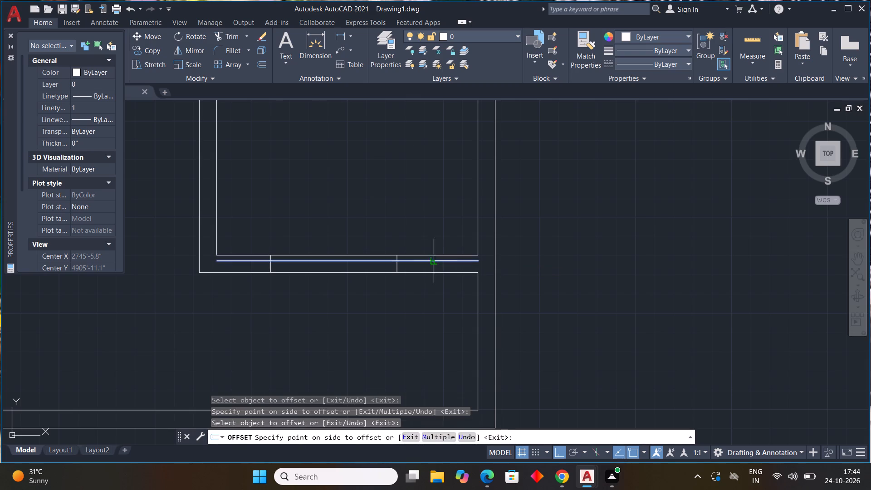
pyautogui.click(432, 268)
pyautogui.press('Escape')
pyautogui.press('Escape')
pyautogui.press('Escape')
pyautogui.press('Escape')
pyautogui.press('Escape')
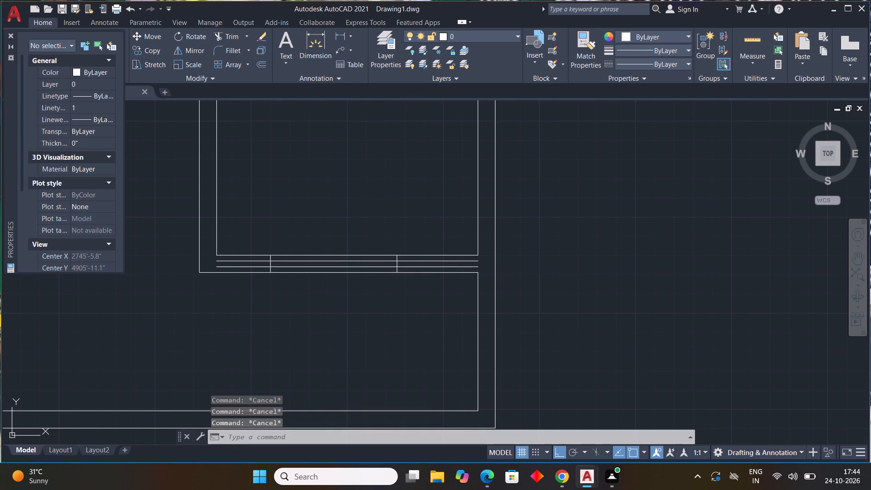
# Trim the offset lines beyond both jambs of the window in the lower-right room's bottom wall.
pyautogui.write('TR')
pyautogui.press('space')
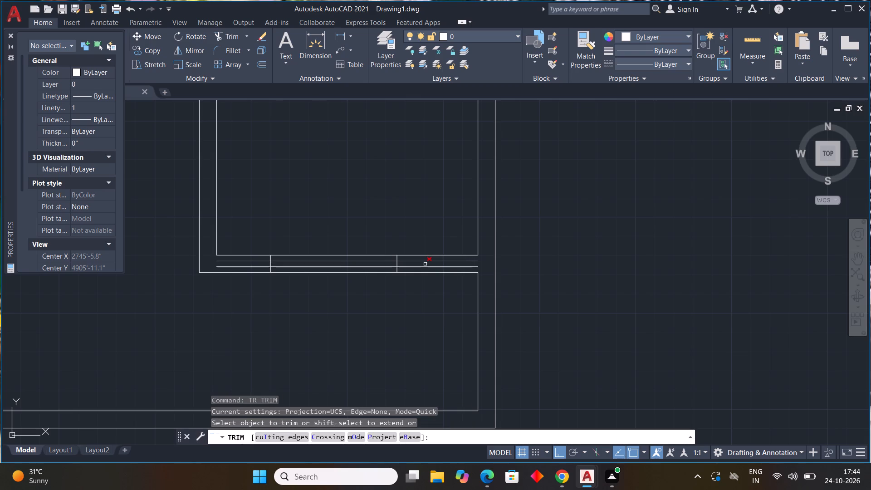
pyautogui.click(429, 261)
pyautogui.click(430, 266)
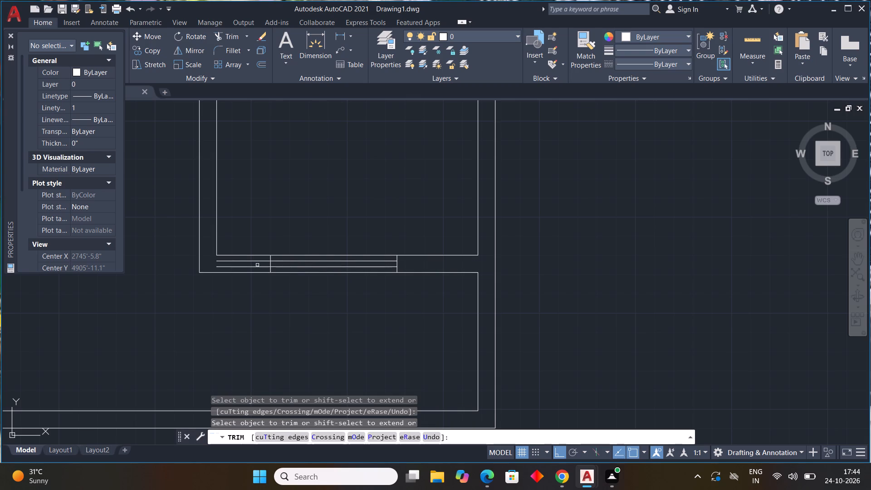
pyautogui.click(259, 267)
pyautogui.click(261, 260)
pyautogui.press('Escape')
pyautogui.press('Escape')
pyautogui.press('Escape')
pyautogui.press('Escape')
pyautogui.press('Escape')
pyautogui.press('Escape')
pyautogui.press('Escape')
pyautogui.press('Escape')
pyautogui.press('Escape')
pyautogui.press('Escape')
pyautogui.press('Escape')
pyautogui.press('Escape')
pyautogui.press('Escape')
pyautogui.press('Escape')
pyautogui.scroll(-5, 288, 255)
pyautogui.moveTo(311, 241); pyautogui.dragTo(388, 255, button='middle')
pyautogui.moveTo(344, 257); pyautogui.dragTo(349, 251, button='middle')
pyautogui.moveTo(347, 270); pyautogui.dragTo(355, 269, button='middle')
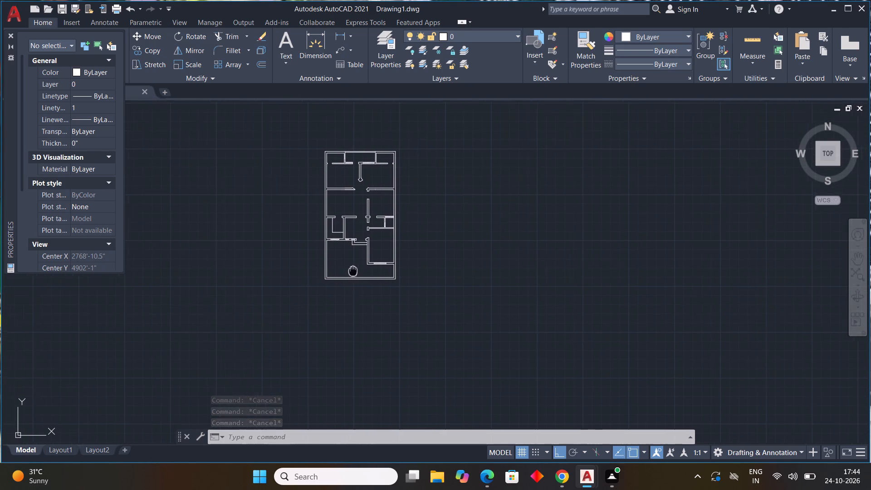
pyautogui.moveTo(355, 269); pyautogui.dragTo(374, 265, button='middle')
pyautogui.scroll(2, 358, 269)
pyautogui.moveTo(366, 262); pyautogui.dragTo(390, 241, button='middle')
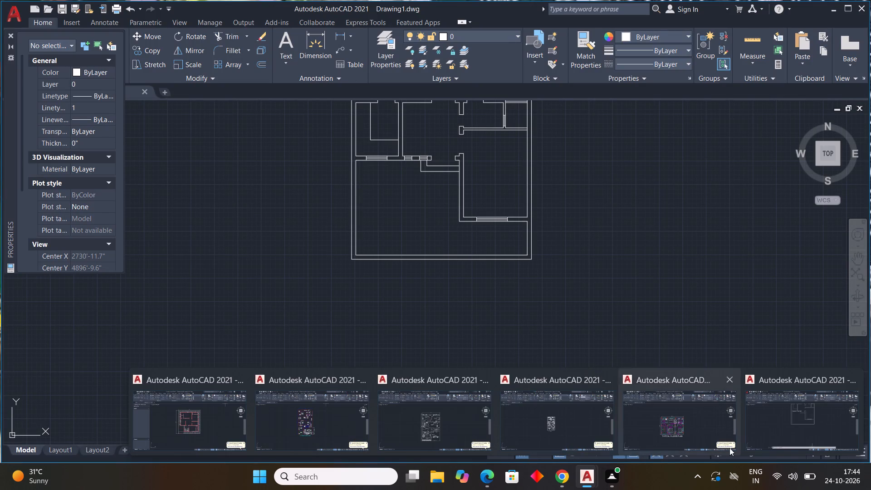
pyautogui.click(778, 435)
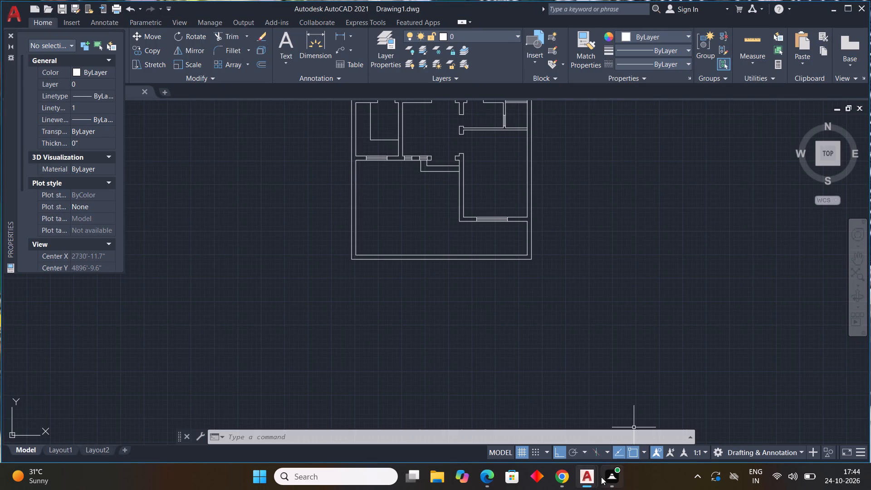
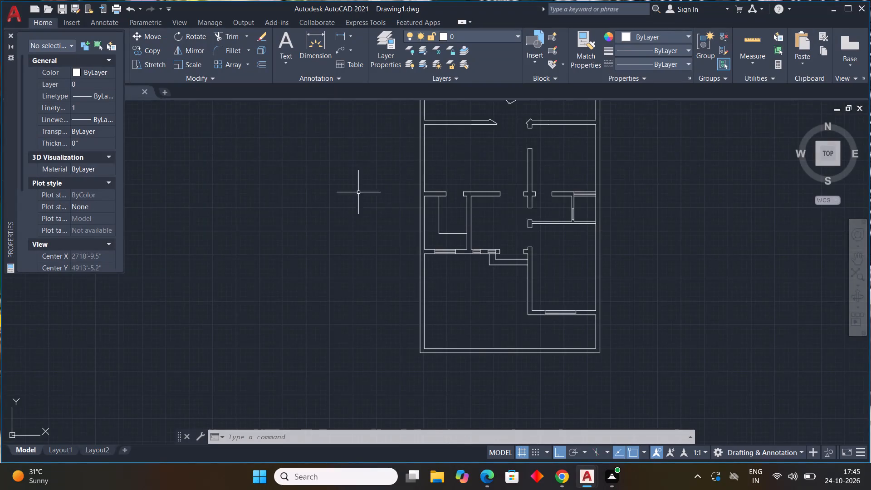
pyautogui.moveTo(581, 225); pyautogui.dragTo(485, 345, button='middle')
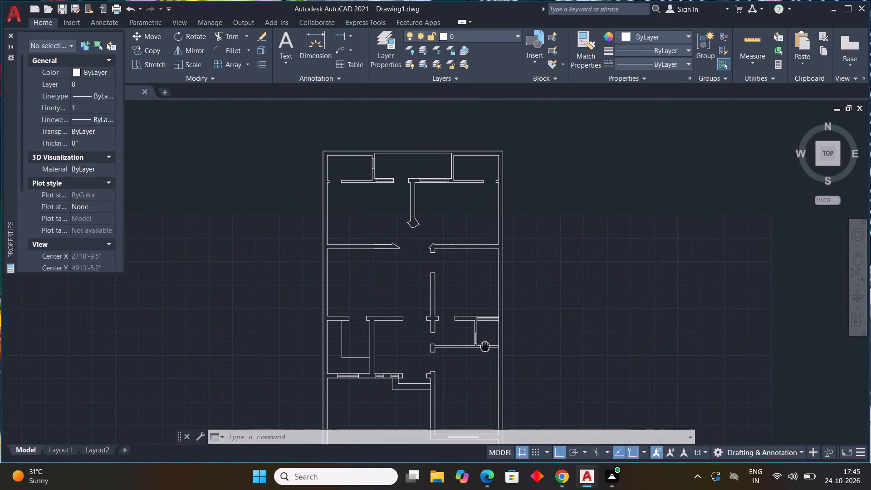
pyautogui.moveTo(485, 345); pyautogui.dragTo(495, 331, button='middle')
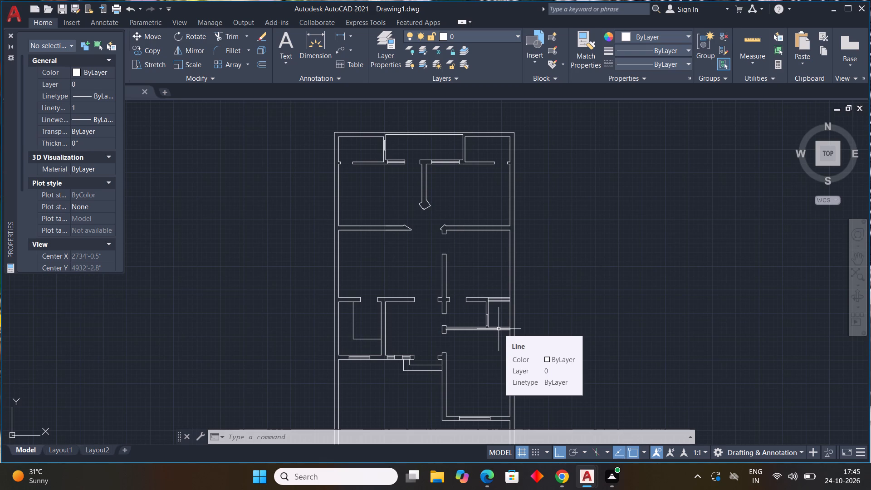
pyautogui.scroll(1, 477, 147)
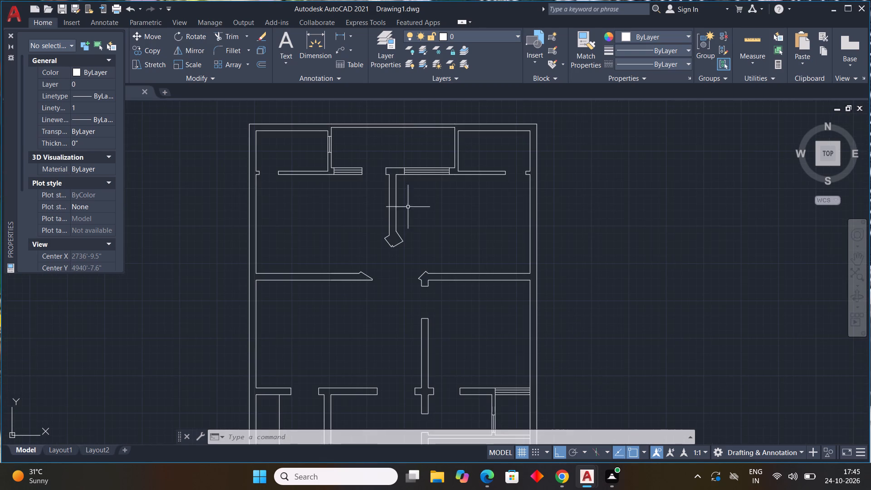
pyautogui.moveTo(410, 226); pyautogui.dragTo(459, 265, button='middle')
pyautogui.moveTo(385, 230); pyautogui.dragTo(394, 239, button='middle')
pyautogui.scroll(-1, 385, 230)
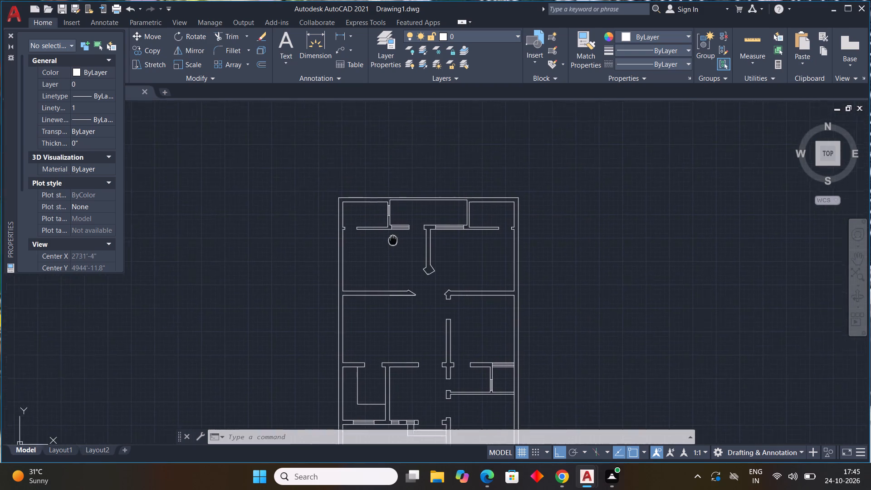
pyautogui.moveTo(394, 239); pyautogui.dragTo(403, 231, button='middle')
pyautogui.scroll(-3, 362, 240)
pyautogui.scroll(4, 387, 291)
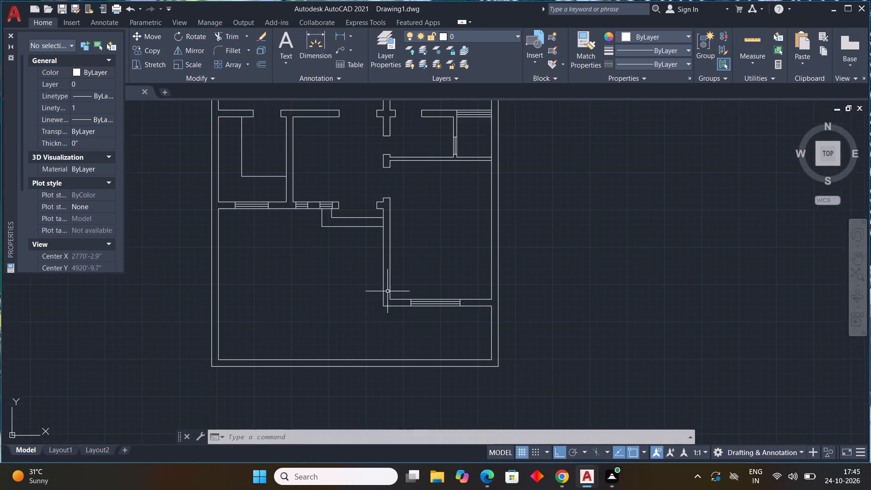
# Draw a small square column, slightly larger than the wall thickness, at the lower-left outer corner of the plan.
pyautogui.moveTo(391, 275); pyautogui.dragTo(454, 239, button='middle')
pyautogui.press('Escape')
pyautogui.press('Escape')
pyautogui.press('Escape')
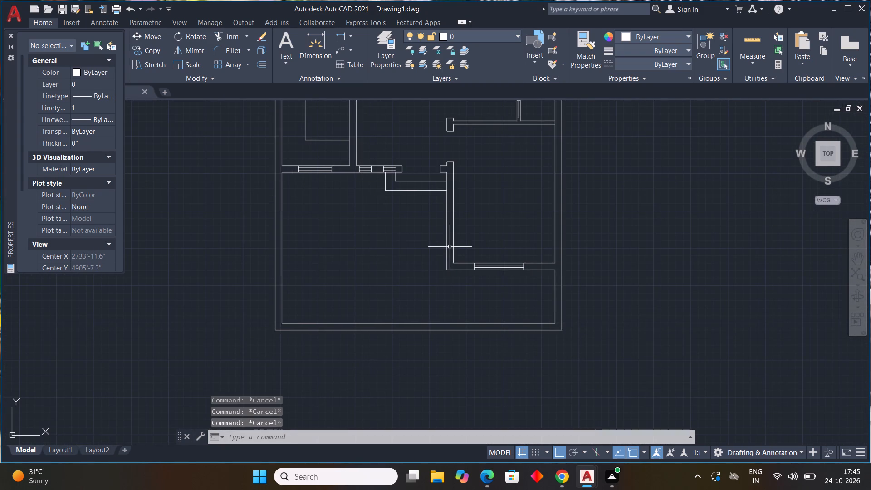
pyautogui.write('REC')
pyautogui.press('space')
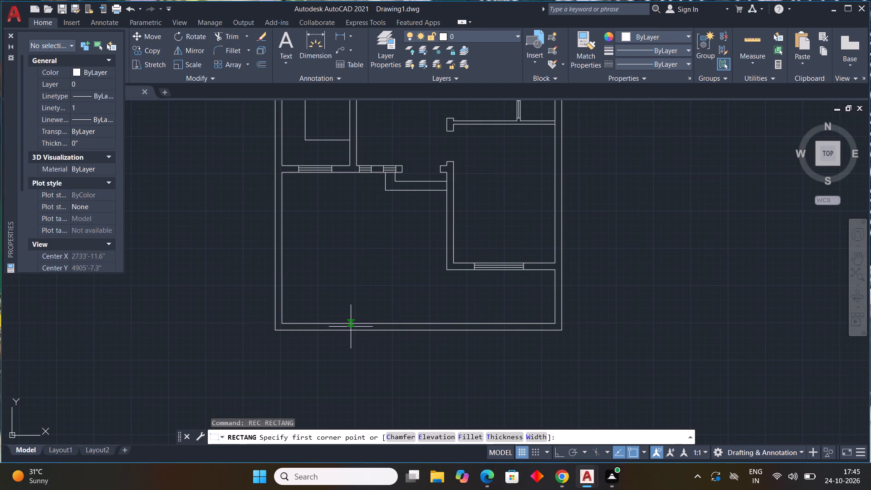
pyautogui.moveTo(303, 317); pyautogui.dragTo(334, 288, button='middle')
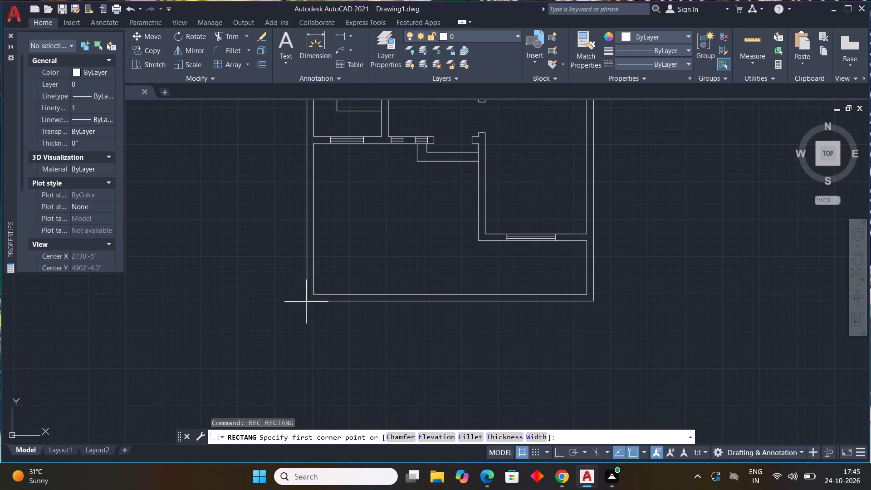
pyautogui.click(309, 303)
pyautogui.scroll(3, 321, 292)
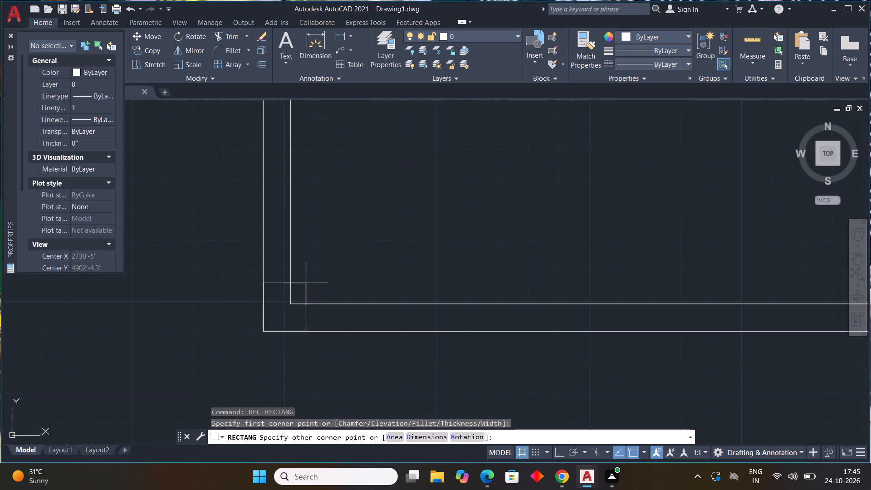
pyautogui.click(303, 290)
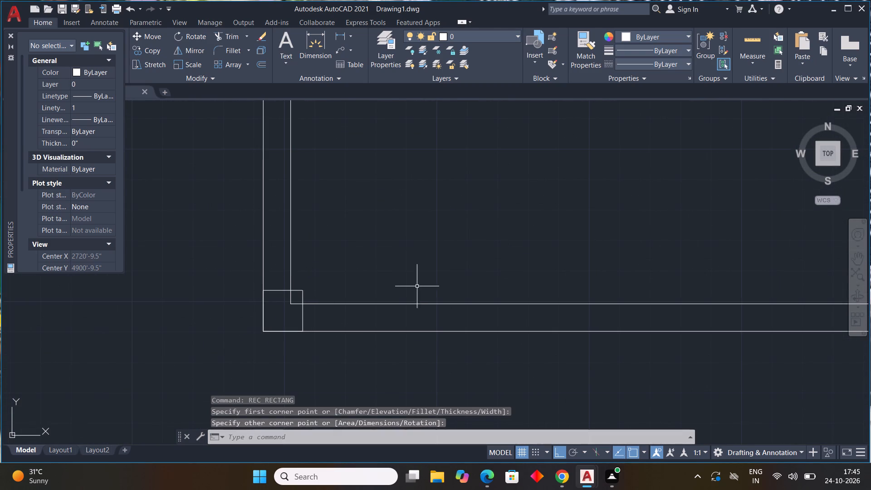
pyautogui.press('Escape')
pyautogui.press('Escape')
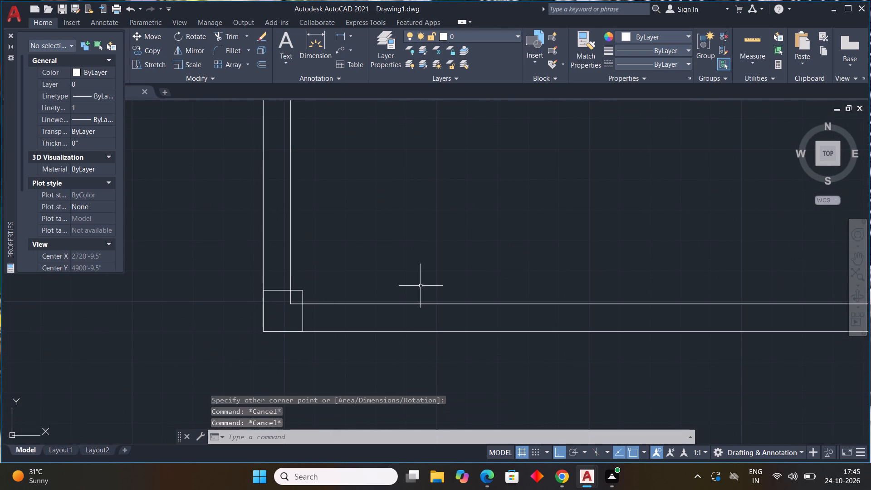
# Trim the two inner wall line segments inside the lower-left corner column.
pyautogui.write('TR')
pyautogui.press('space')
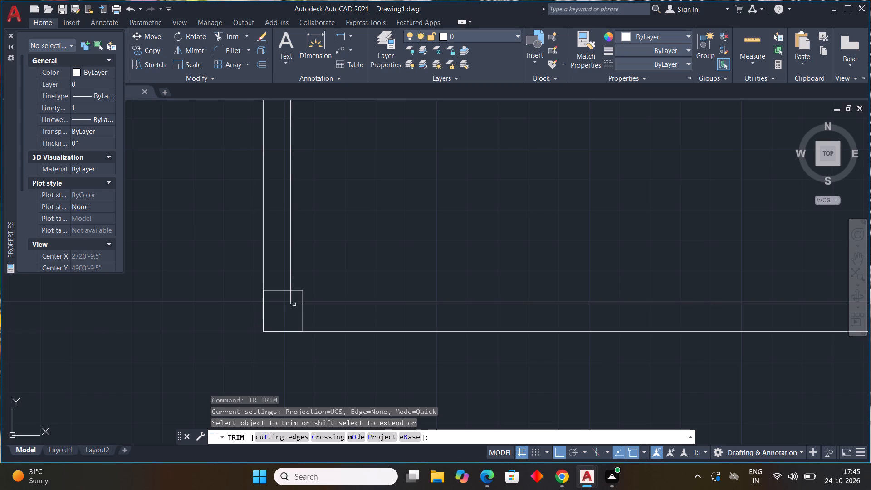
pyautogui.click(298, 304)
pyautogui.click(290, 299)
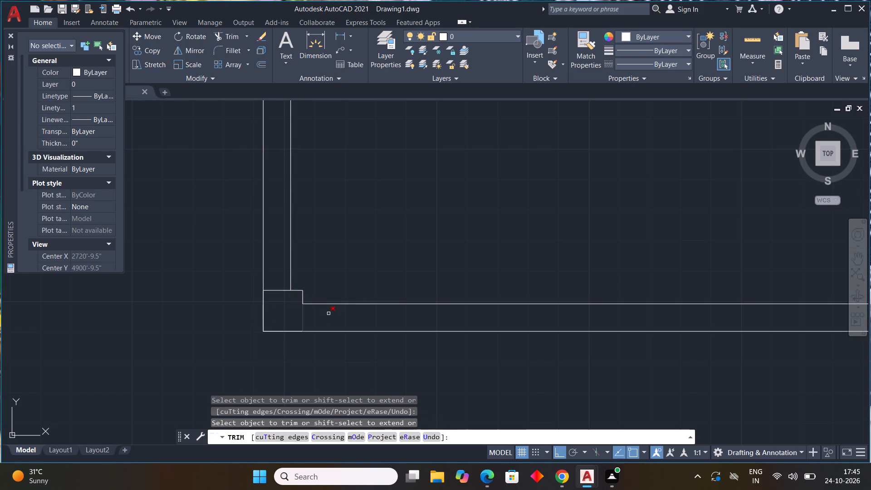
pyautogui.press('Escape')
pyautogui.press('Escape')
pyautogui.press('Escape')
# Copy the corner column twice along the bottom wall, one aligned with the lower-right room's left wall face and one further left.
pyautogui.scroll(-3, 330, 319)
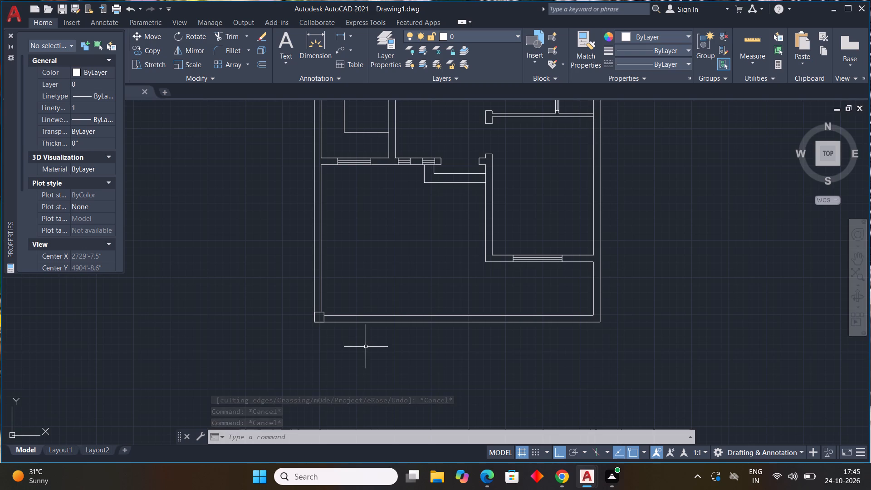
pyautogui.press('Escape')
pyautogui.scroll(2, 327, 322)
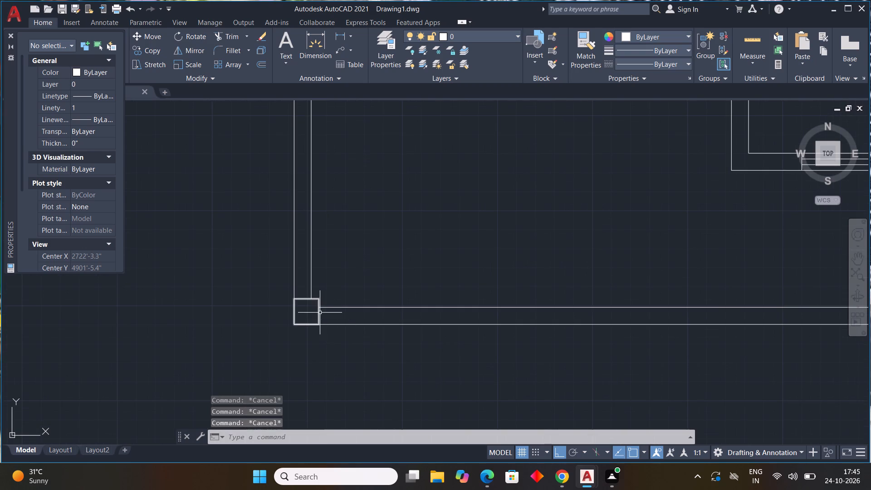
pyautogui.click(320, 313)
pyautogui.press('c')
pyautogui.write('O')
pyautogui.press('space')
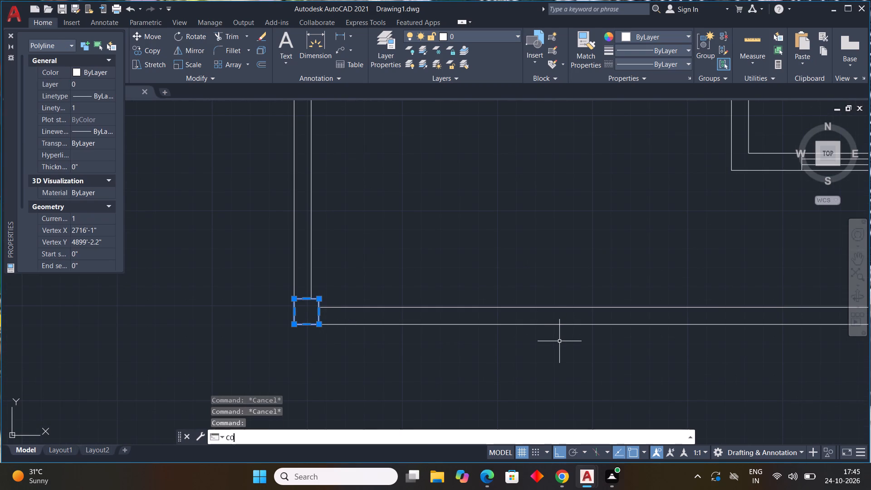
pyautogui.click(317, 327)
pyautogui.middleClick(476, 348)
pyautogui.scroll(-1, 476, 348)
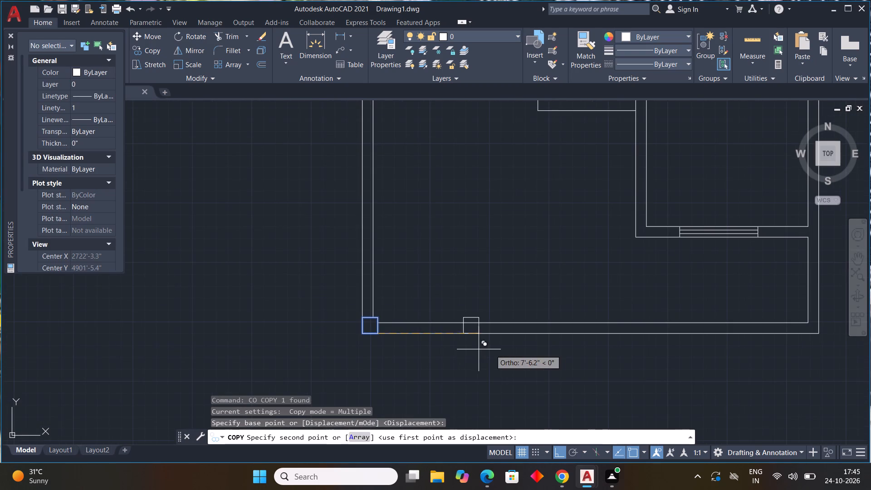
pyautogui.moveTo(498, 350); pyautogui.dragTo(355, 348, button='middle')
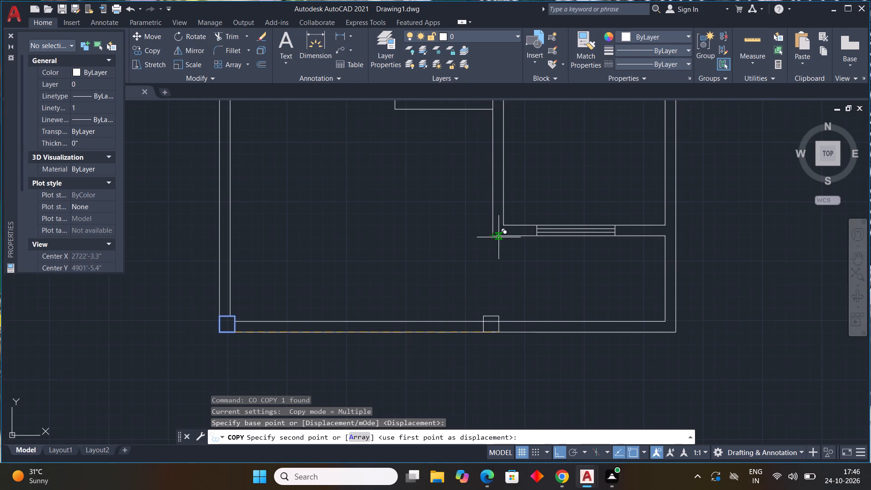
pyautogui.click(498, 309)
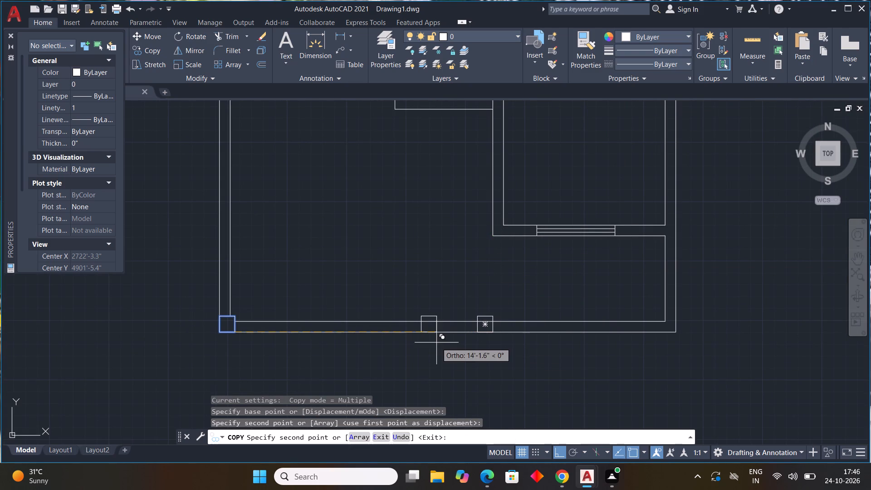
pyautogui.click(425, 343)
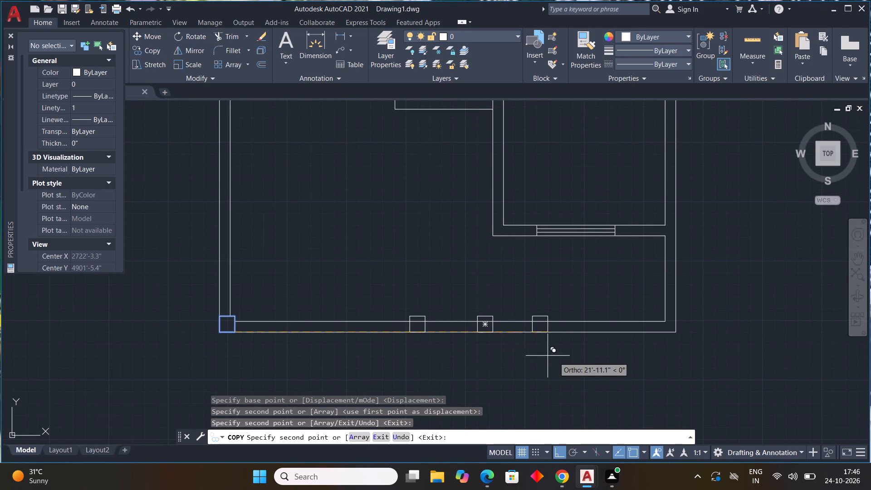
pyautogui.press('Escape')
# Draw horizontal lines joining the upper corners of the three columns along the bottom wall.
pyautogui.moveTo(435, 348); pyautogui.dragTo(534, 321, button='middle')
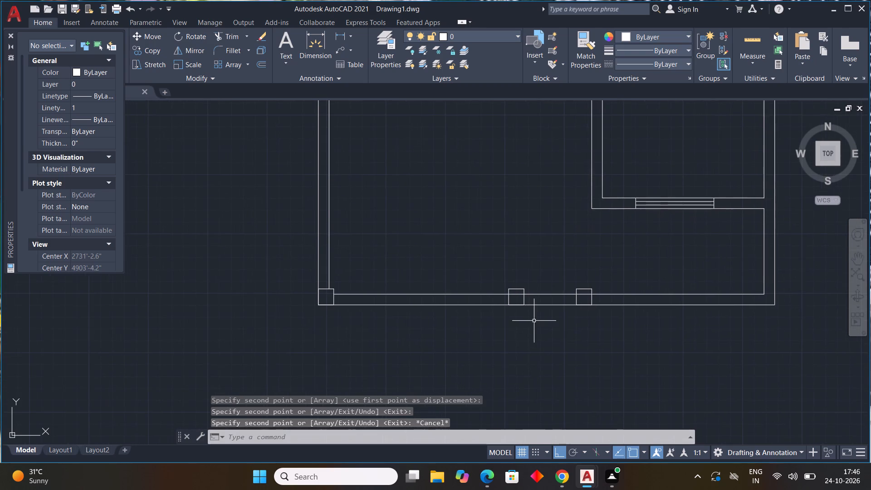
pyautogui.press('l')
pyautogui.press('space')
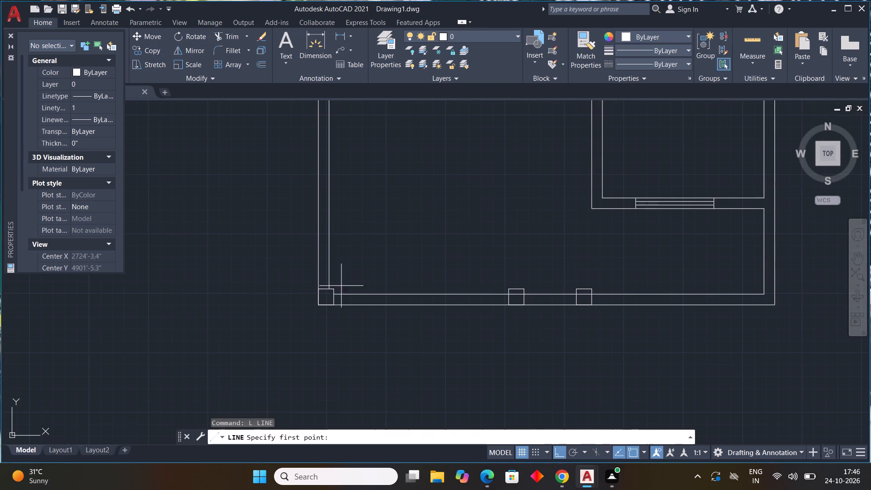
pyautogui.click(335, 290)
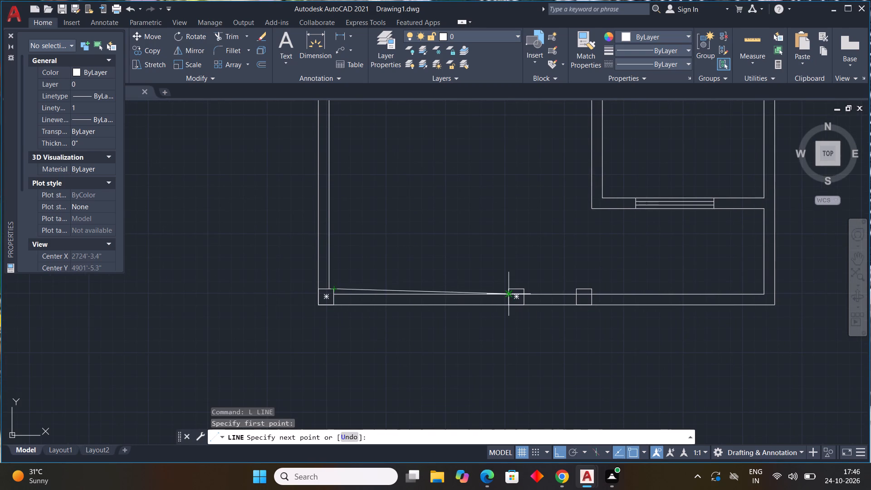
pyautogui.click(507, 294)
pyautogui.hotkey('ctrl', 'z')
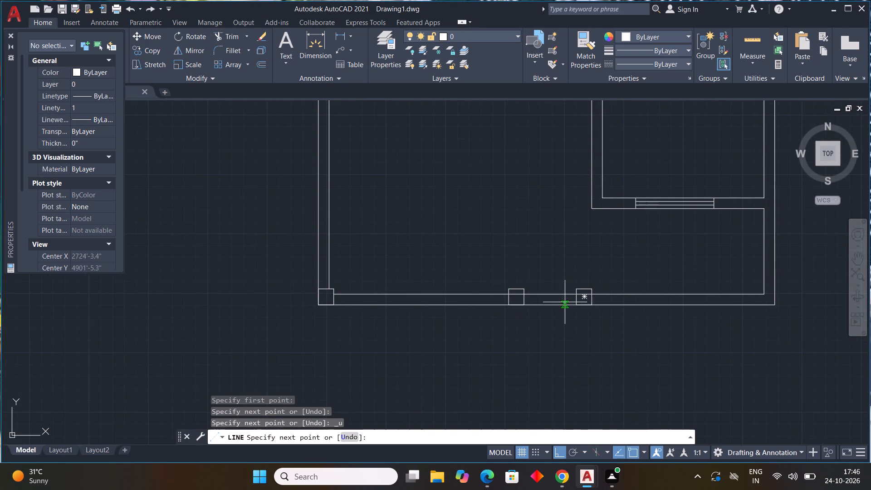
pyautogui.scroll(3, 533, 284)
pyautogui.click(435, 310)
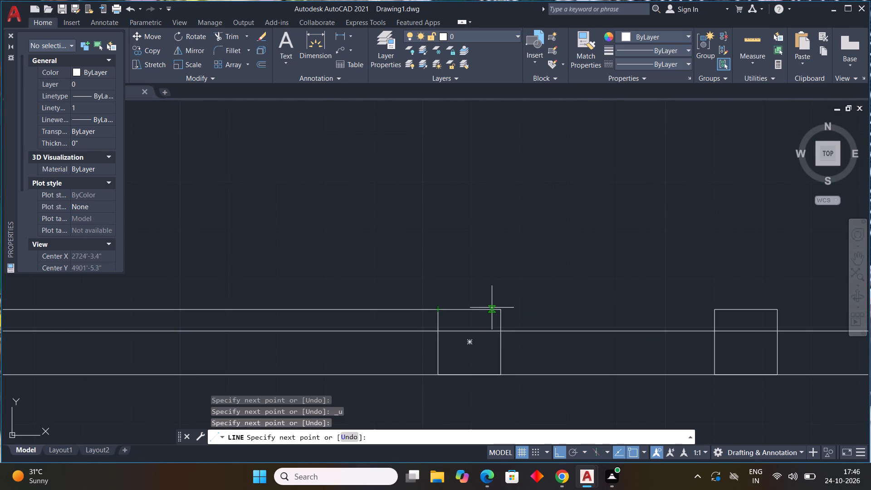
pyautogui.press('Escape')
pyautogui.press('space')
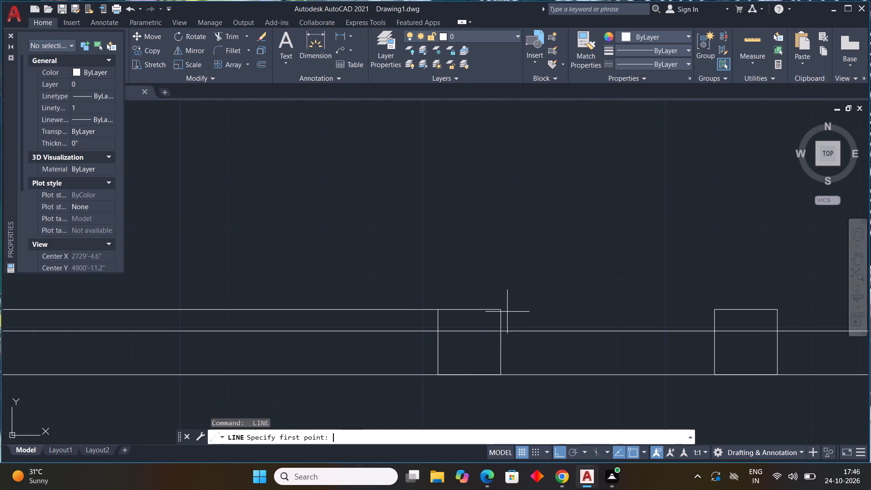
pyautogui.moveTo(500, 309); pyautogui.dragTo(537, 308)
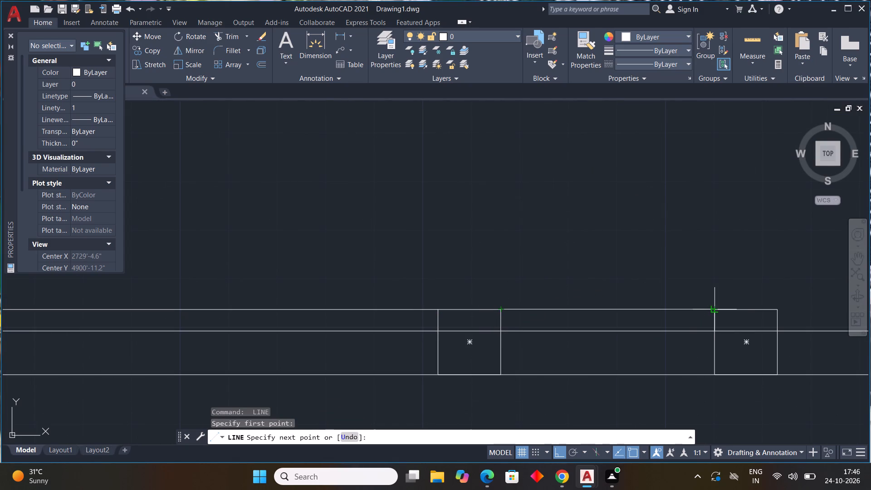
pyautogui.click(716, 310)
pyautogui.press('Escape')
# Dimension the plan's overall width between its two upper outer corners, placing the dimension above the top wall.
pyautogui.scroll(-4, 696, 292)
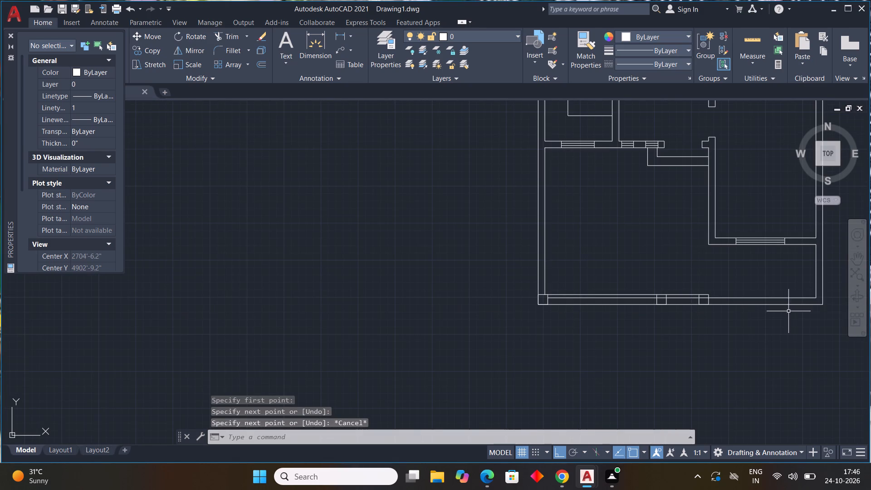
pyautogui.moveTo(795, 326); pyautogui.dragTo(670, 345, button='middle')
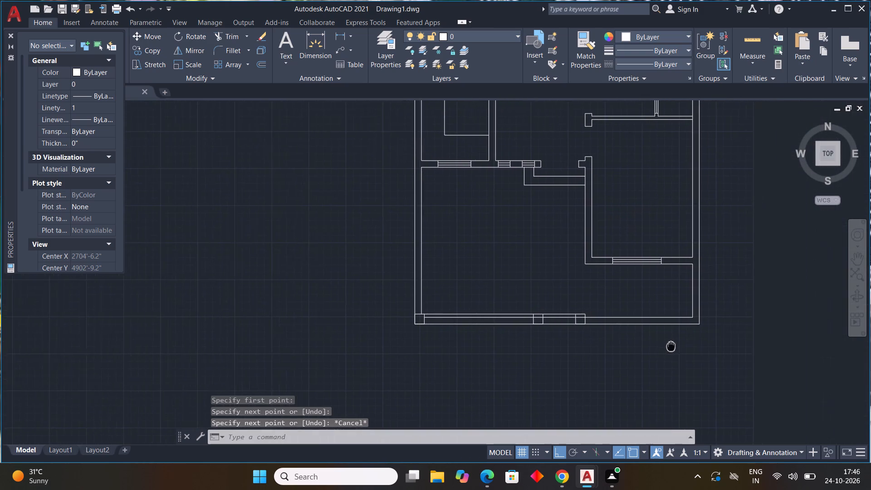
pyautogui.moveTo(670, 345); pyautogui.dragTo(685, 391, button='middle')
pyautogui.scroll(-1, 686, 391)
pyautogui.moveTo(595, 318); pyautogui.dragTo(577, 363, button='middle')
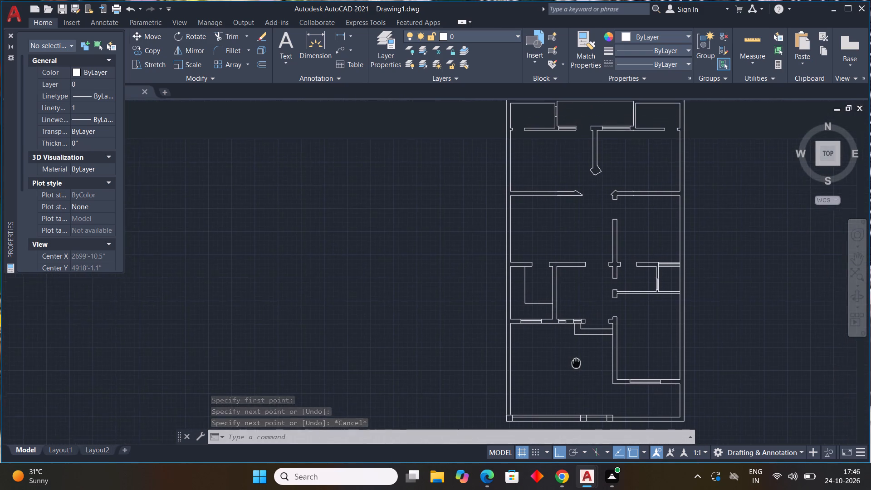
pyautogui.moveTo(577, 363); pyautogui.dragTo(521, 374, button='middle')
pyautogui.moveTo(487, 214); pyautogui.dragTo(480, 350, button='middle')
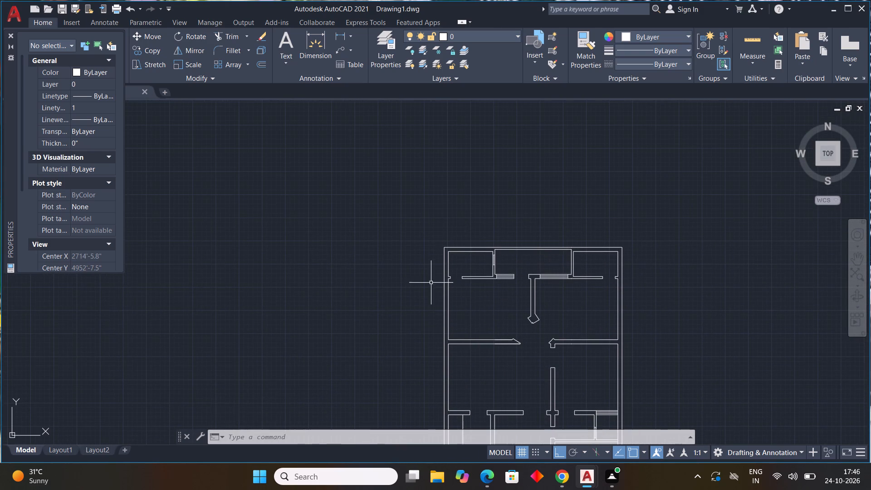
pyautogui.scroll(1, 460, 267)
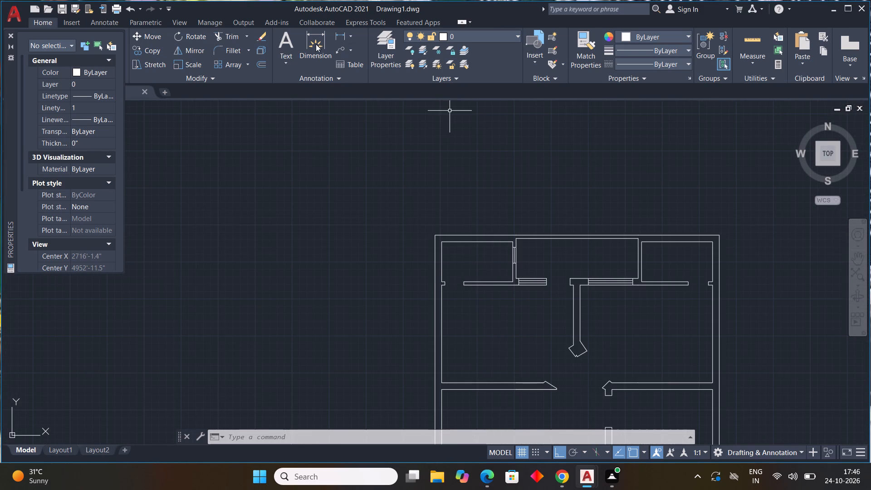
pyautogui.click(315, 44)
pyautogui.click(434, 236)
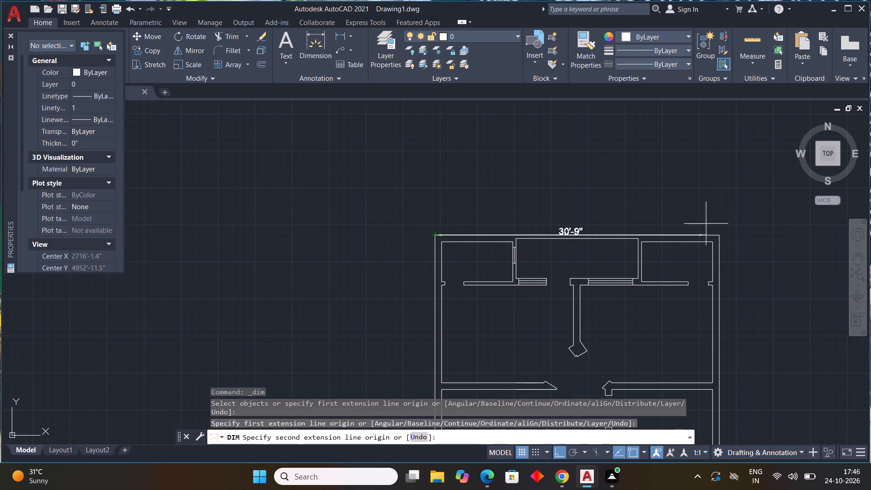
pyautogui.click(720, 235)
pyautogui.click(715, 218)
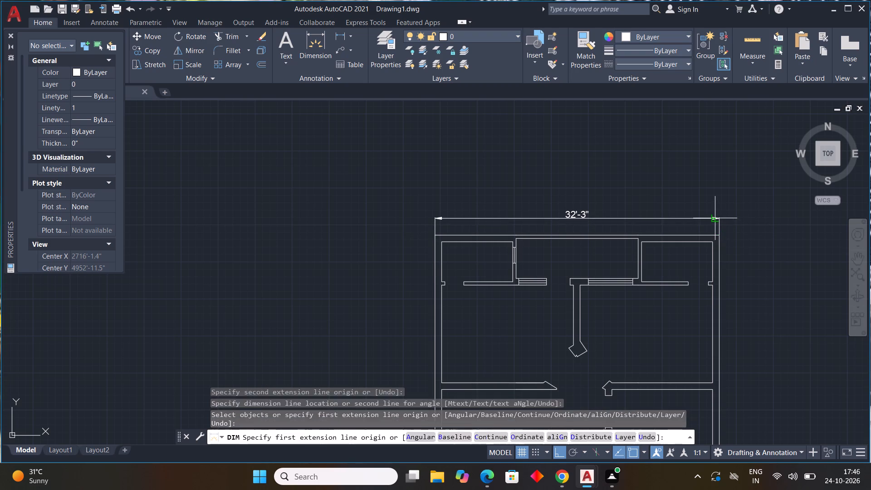
# Dimension the plan's overall length between its upper and lower outer left corners, placing the dimension outside the left wall.
pyautogui.click(312, 53)
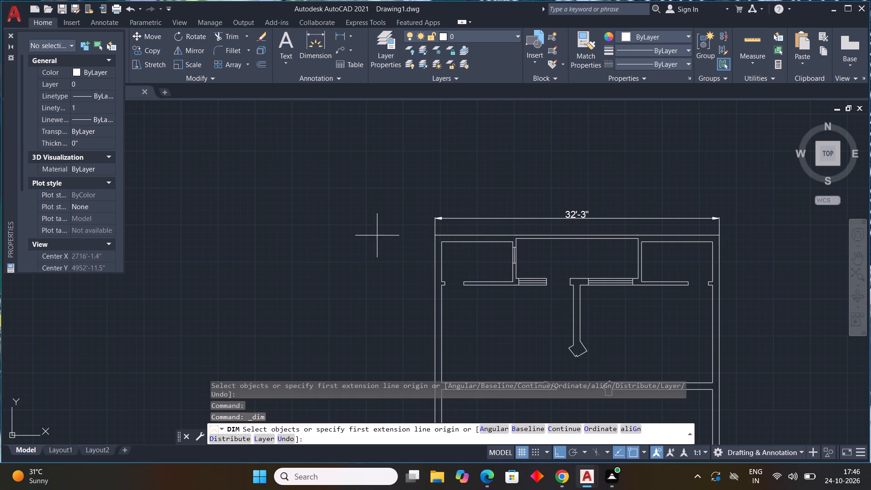
pyautogui.click(435, 235)
pyautogui.scroll(-3, 341, 252)
pyautogui.moveTo(354, 254); pyautogui.dragTo(358, 248, button='middle')
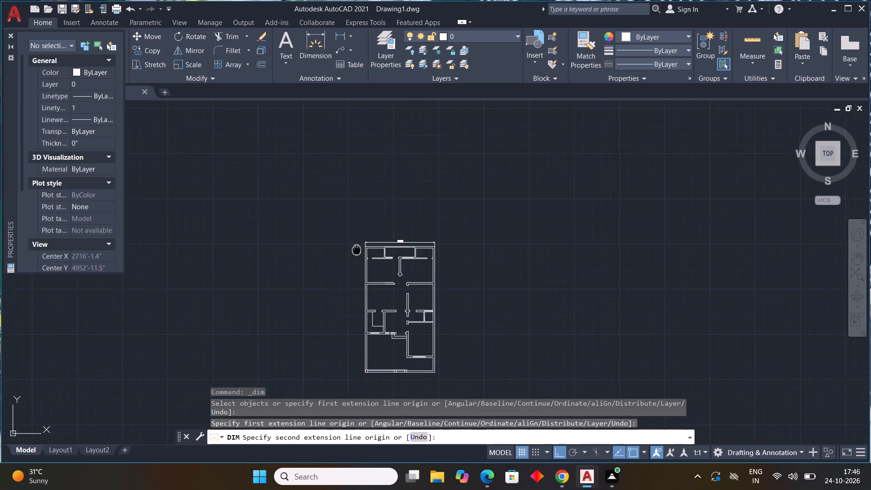
pyautogui.moveTo(358, 248); pyautogui.dragTo(386, 194, button='middle')
pyautogui.scroll(4, 402, 330)
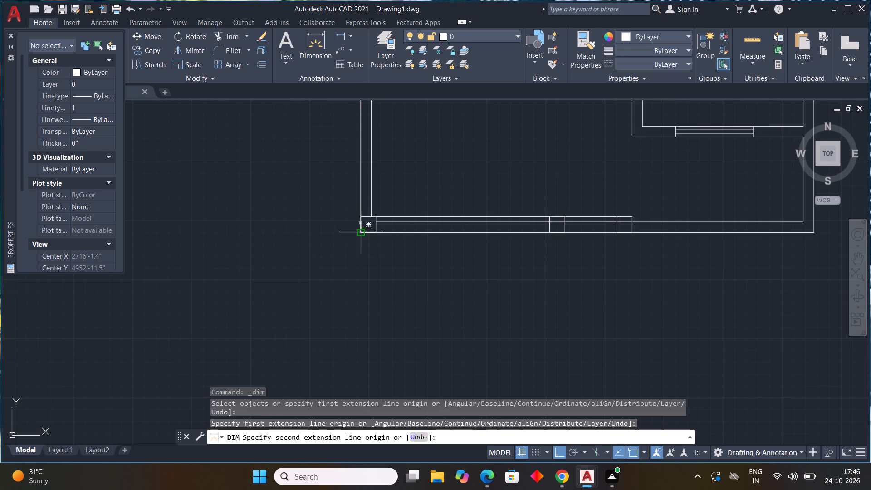
pyautogui.click(360, 231)
pyautogui.scroll(-1, 337, 235)
pyautogui.moveTo(337, 235); pyautogui.dragTo(368, 330, button='middle')
pyautogui.scroll(-1, 337, 240)
pyautogui.scroll(-1, 367, 321)
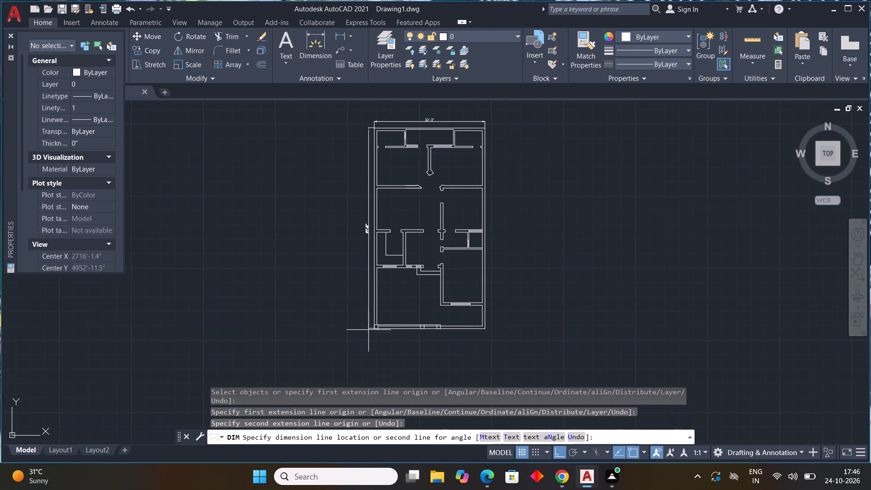
pyautogui.click(358, 323)
pyautogui.press('Escape')
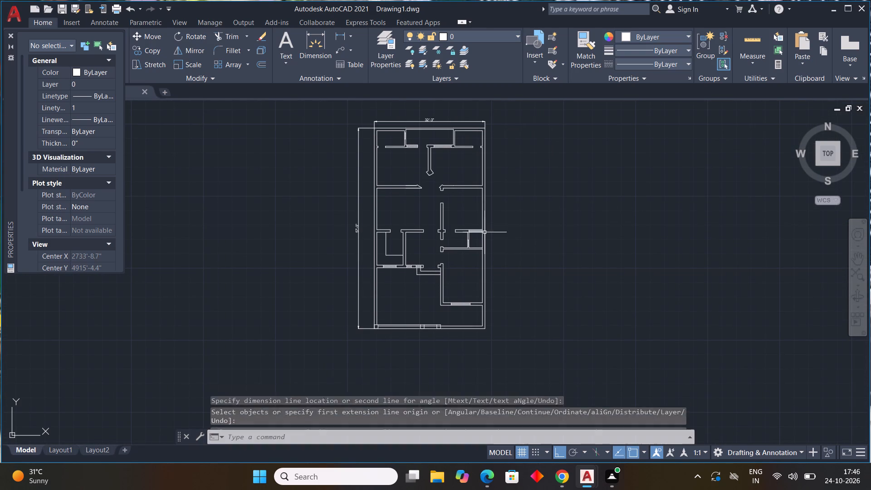
pyautogui.press('Escape')
pyautogui.press('Escape')
# Draw a 1" by 2' door leaf in the upper-left room's doorway, offset 1" from the midpoint of the left jamb.
pyautogui.moveTo(404, 168); pyautogui.dragTo(434, 239, button='middle')
pyautogui.scroll(2, 411, 224)
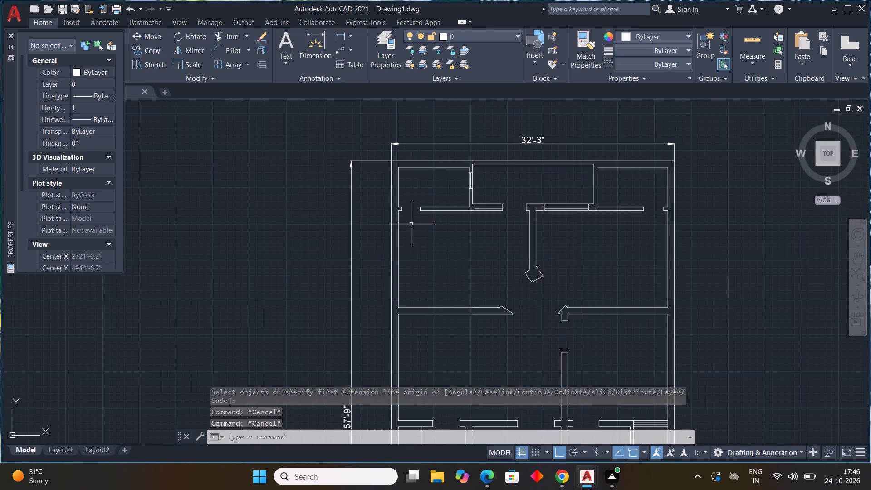
pyautogui.scroll(2, 412, 216)
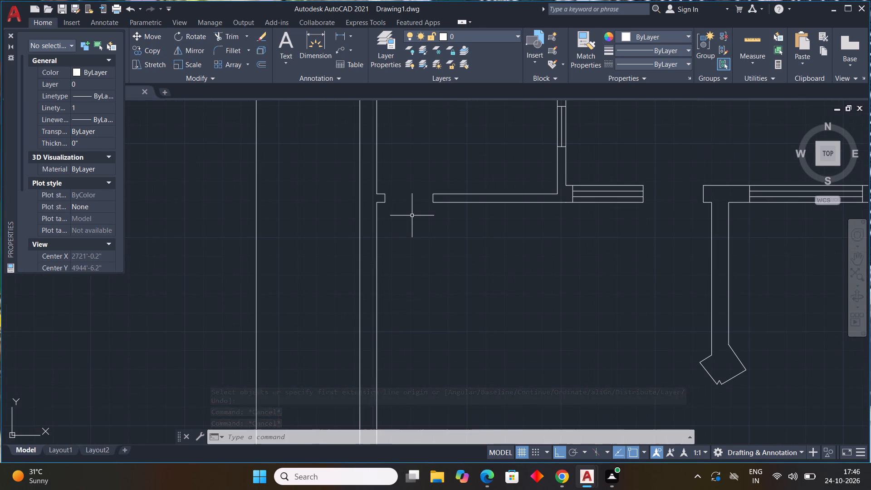
pyautogui.write('L')
pyautogui.press('space')
pyautogui.scroll(1, 389, 201)
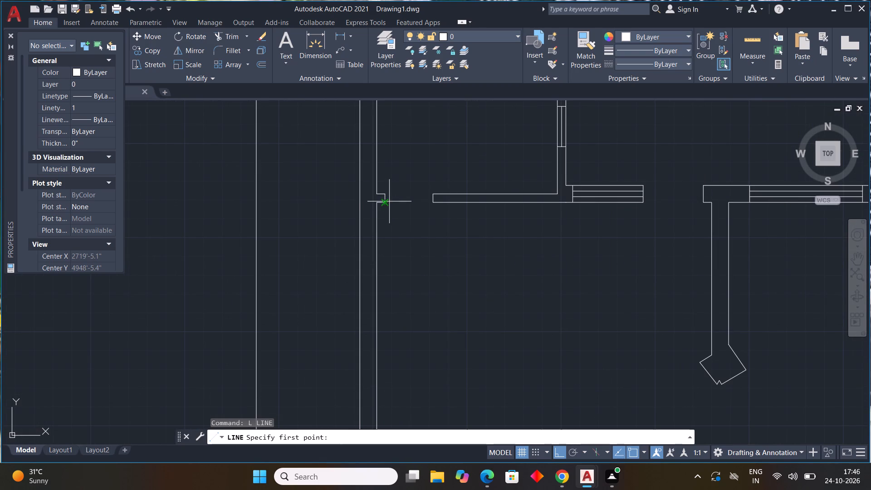
pyautogui.scroll(3, 389, 201)
pyautogui.click(358, 181)
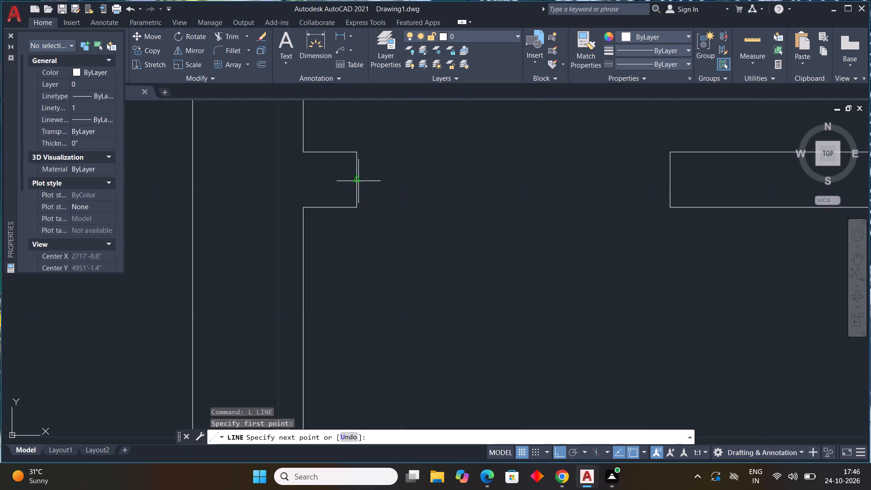
pyautogui.moveTo(386, 174); pyautogui.dragTo(388, 193, button='middle')
pyautogui.scroll(-3, 387, 181)
pyautogui.middleClick(387, 194)
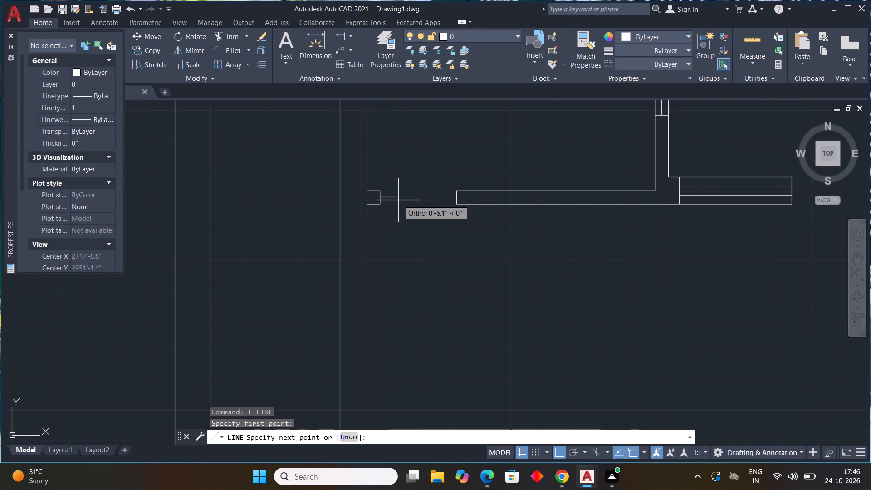
pyautogui.write('1"')
pyautogui.press('Return')
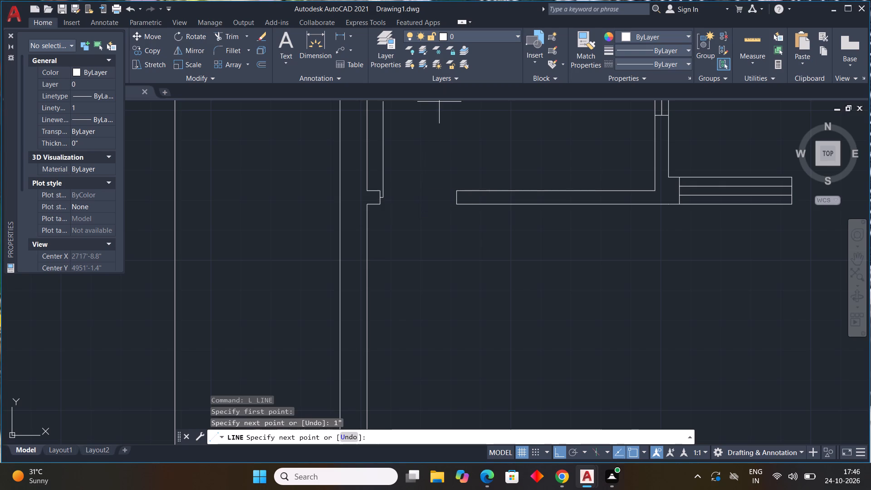
pyautogui.scroll(-1, 455, 135)
pyautogui.moveTo(455, 143); pyautogui.dragTo(456, 208, button='middle')
pyautogui.write("2'")
pyautogui.press('Return')
pyautogui.write('1"')
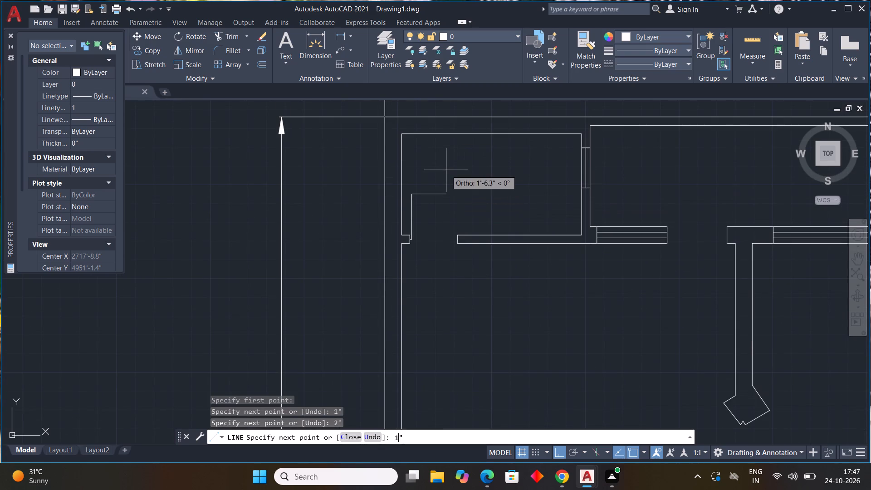
pyautogui.press('Return')
pyautogui.scroll(3, 420, 234)
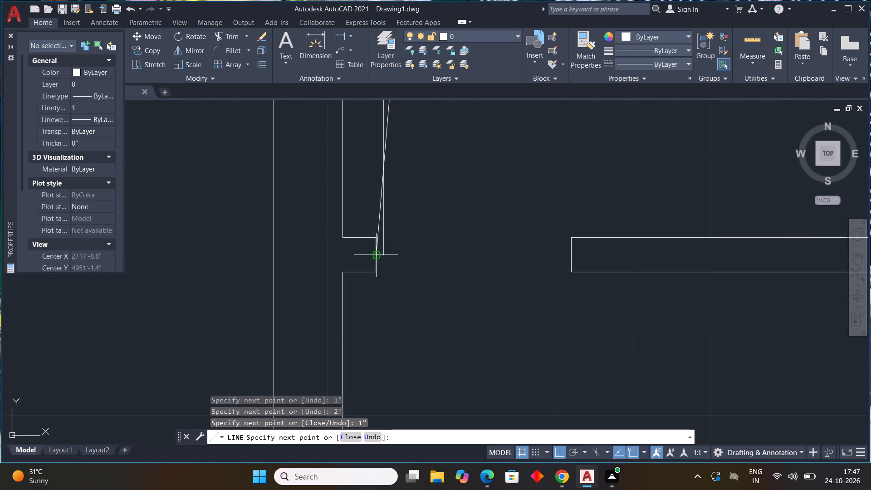
pyautogui.click(391, 256)
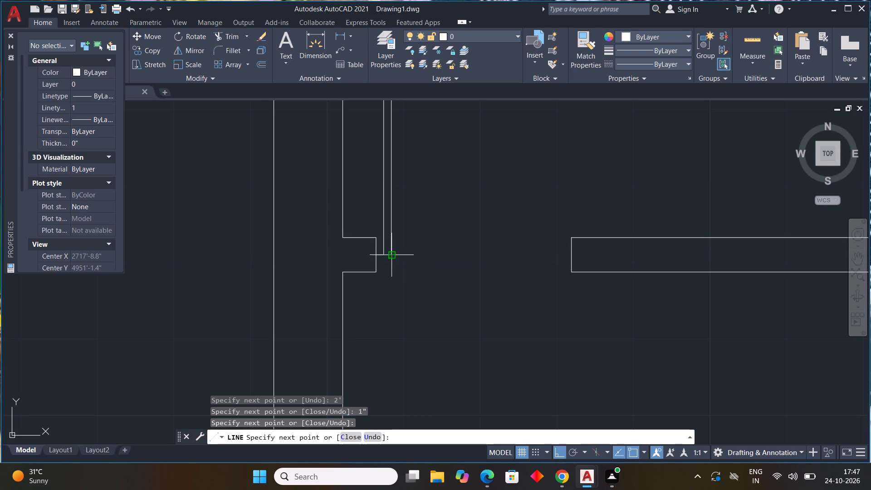
pyautogui.click(383, 253)
pyautogui.press('Escape')
# Draw a three-point door swing arc from the upper-left room's leaf top to the midpoint of the opposite jamb.
pyautogui.scroll(-3, 430, 239)
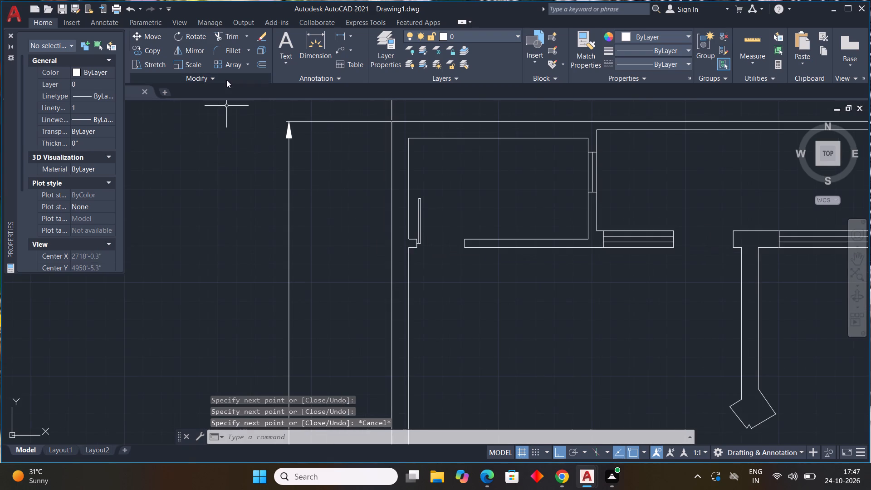
pyautogui.click(10, 36)
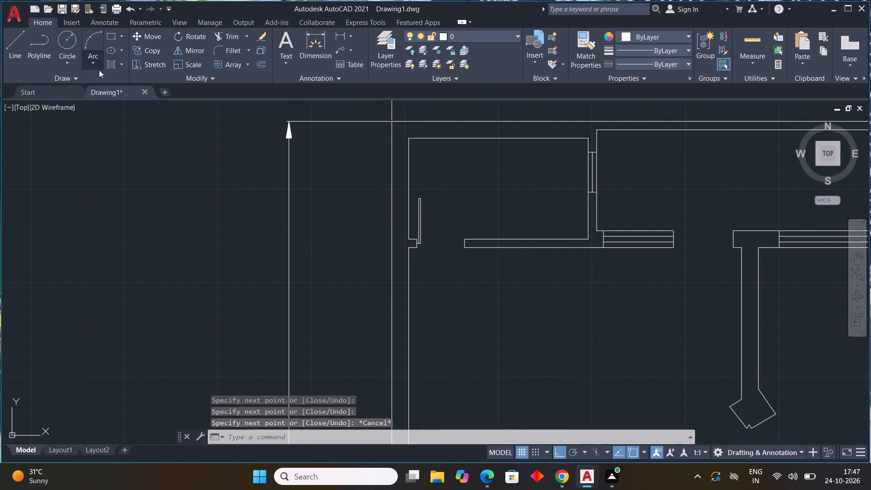
pyautogui.click(90, 64)
pyautogui.click(117, 86)
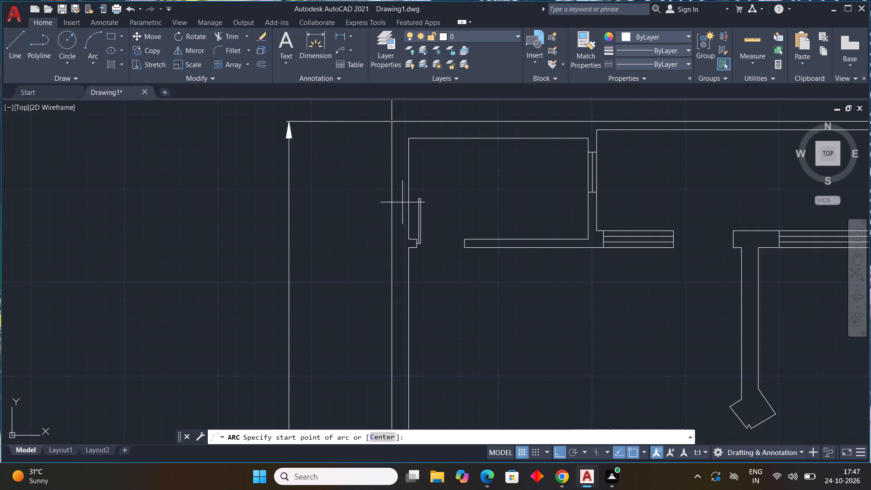
pyautogui.scroll(3, 422, 191)
pyautogui.moveTo(401, 212); pyautogui.dragTo(396, 208, button='middle')
pyautogui.click(399, 216)
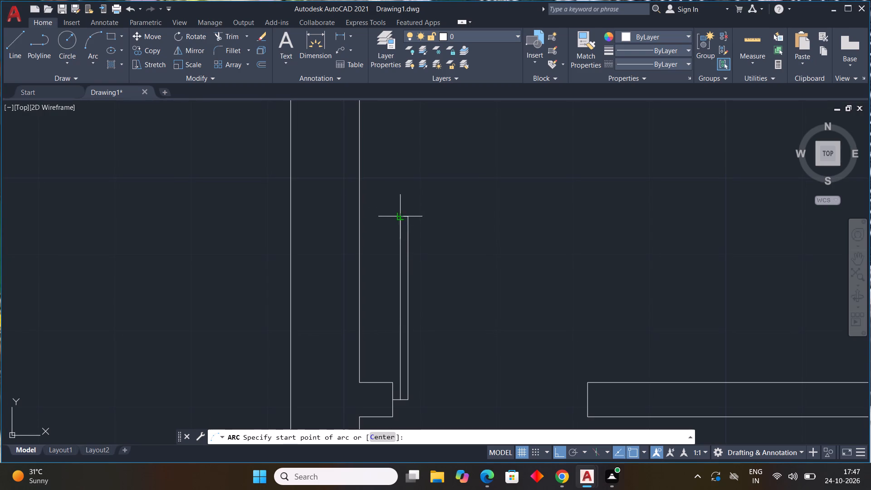
pyautogui.click(410, 216)
pyautogui.scroll(-1, 517, 301)
pyautogui.moveTo(516, 303); pyautogui.dragTo(342, 241, button='middle')
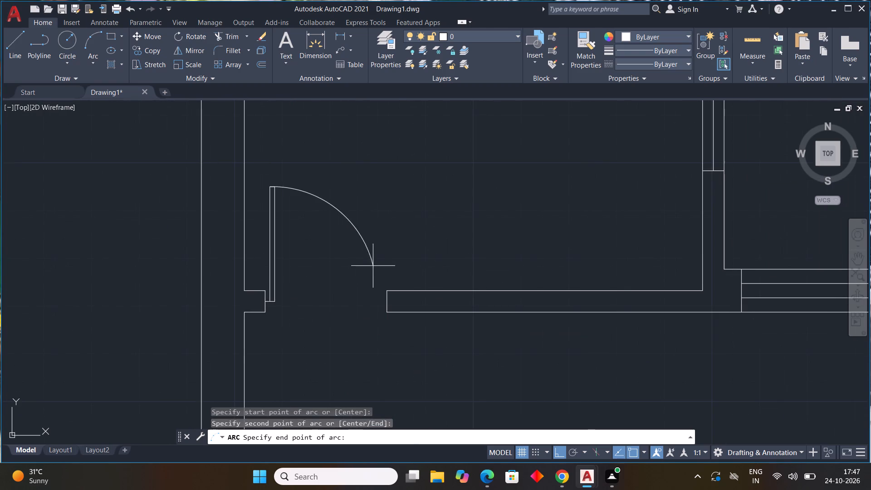
pyautogui.click(389, 299)
pyautogui.scroll(-4, 442, 279)
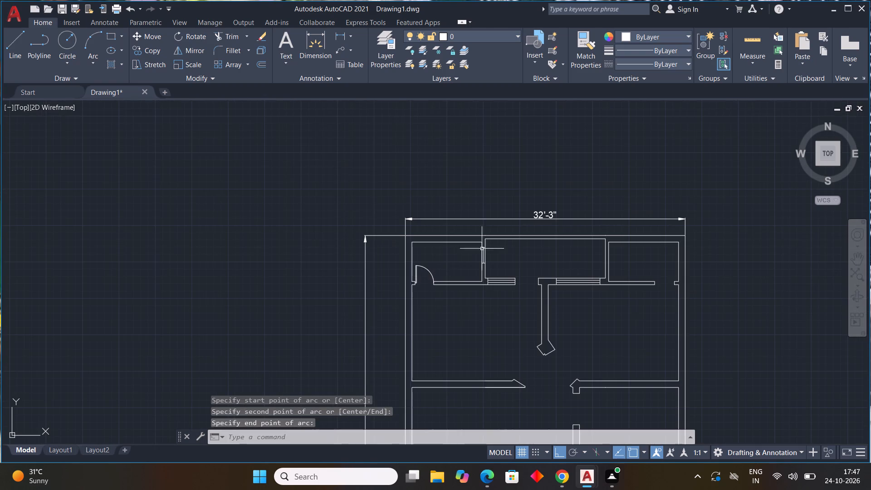
pyautogui.press('Escape')
pyautogui.press('Escape')
pyautogui.press('Escape')
pyautogui.press('Escape')
pyautogui.press('Escape')
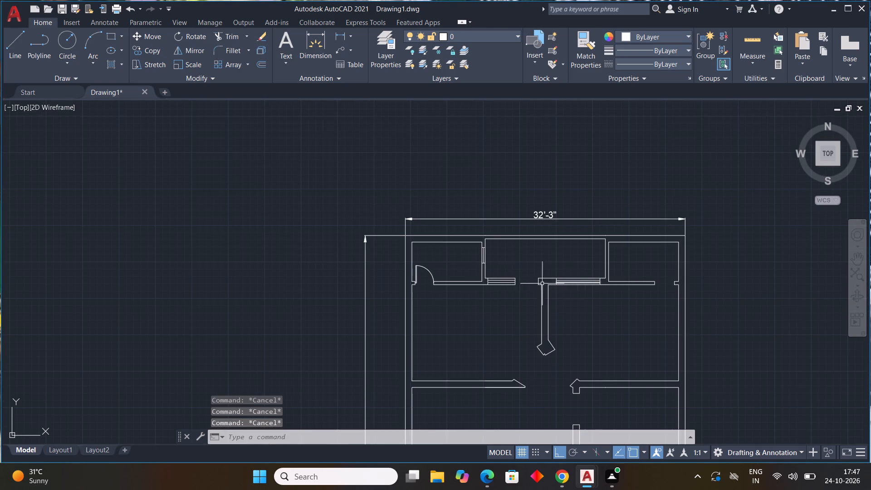
# Draw a 1" by 2' door leaf at the top-middle room's doorway, starting from the midpoint of the right jamb.
pyautogui.scroll(2, 536, 283)
pyautogui.press('l')
pyautogui.press('space')
pyautogui.scroll(3, 555, 284)
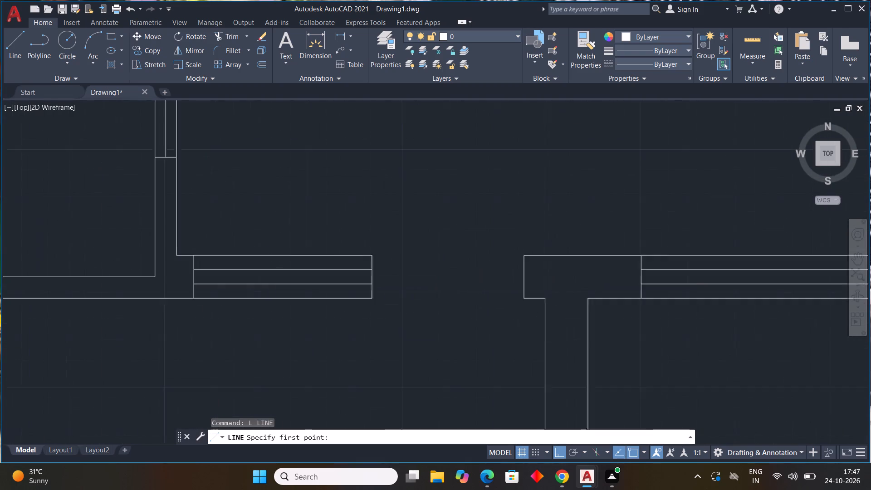
pyautogui.scroll(1, 548, 282)
pyautogui.click(485, 269)
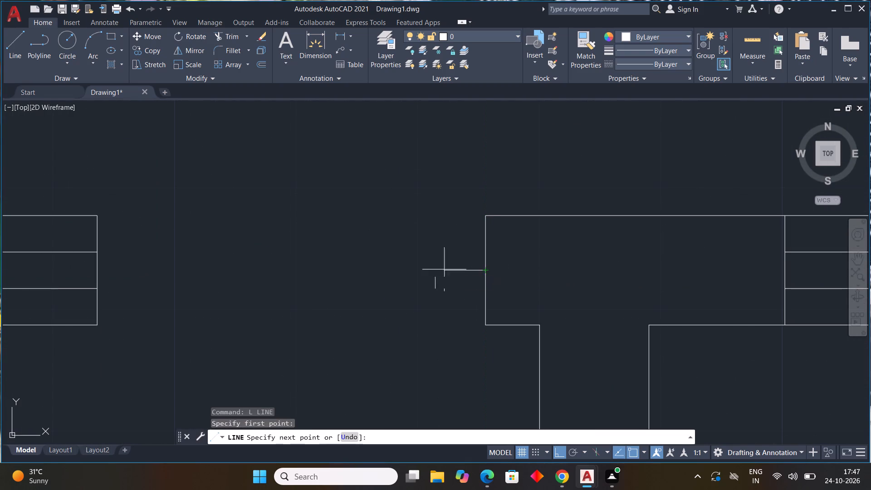
pyautogui.scroll(-4, 419, 270)
pyautogui.write('1"')
pyautogui.press('Return')
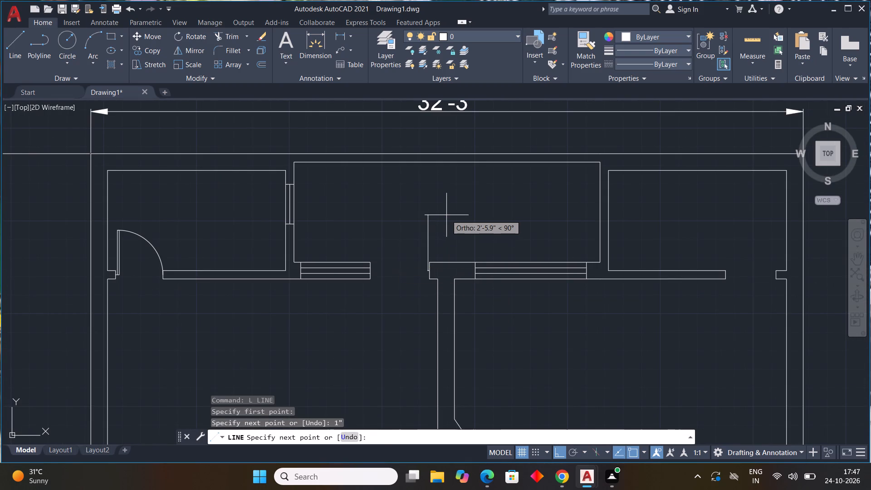
pyautogui.write("2'")
pyautogui.press('Return')
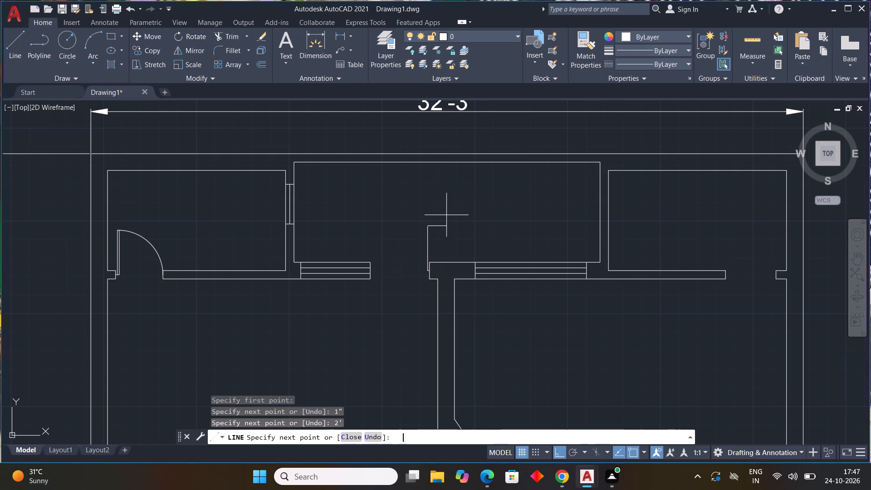
pyautogui.write('1"')
pyautogui.press('Return')
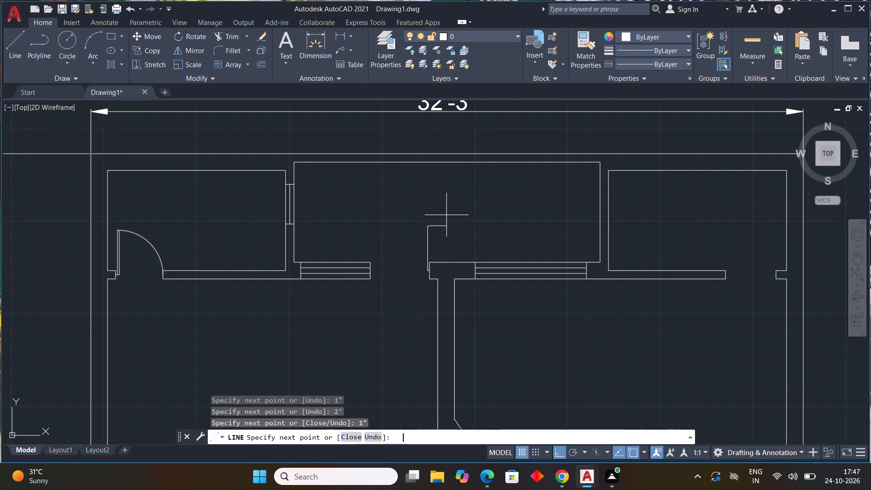
pyautogui.scroll(2, 432, 274)
pyautogui.click(428, 247)
pyautogui.press('Escape')
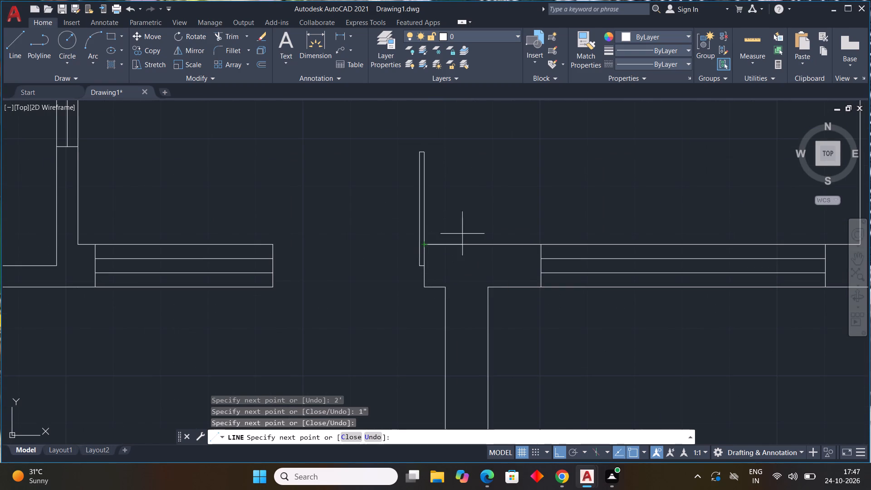
# Draw a three-point door swing arc from the top-middle doorway's leaf top to the window-side jamb.
pyautogui.click(87, 62)
pyautogui.moveTo(108, 79); pyautogui.dragTo(112, 83)
pyautogui.click(427, 152)
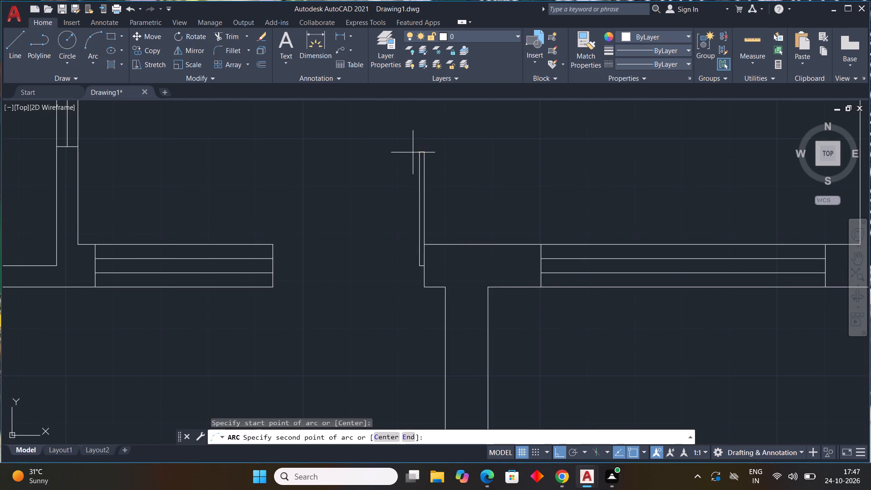
pyautogui.click(417, 155)
pyautogui.scroll(-1, 338, 187)
pyautogui.moveTo(338, 187); pyautogui.dragTo(457, 166, button='middle')
pyautogui.middleClick(460, 165)
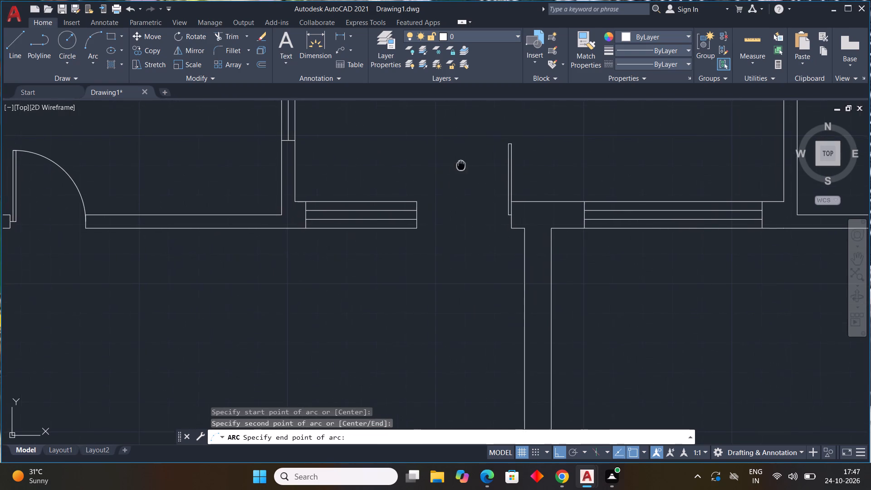
pyautogui.click(416, 215)
pyautogui.scroll(-3, 446, 199)
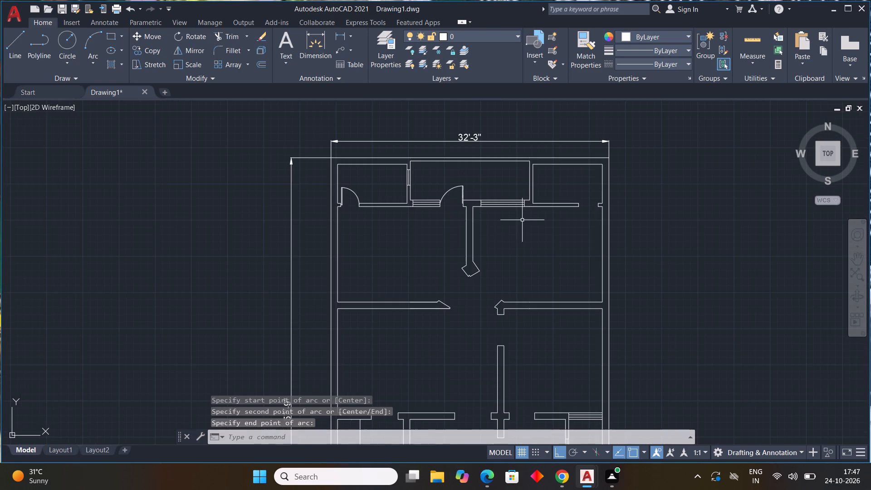
pyautogui.moveTo(525, 220); pyautogui.dragTo(422, 222, button='middle')
pyautogui.press('Escape')
pyautogui.press('Escape')
pyautogui.press('Escape')
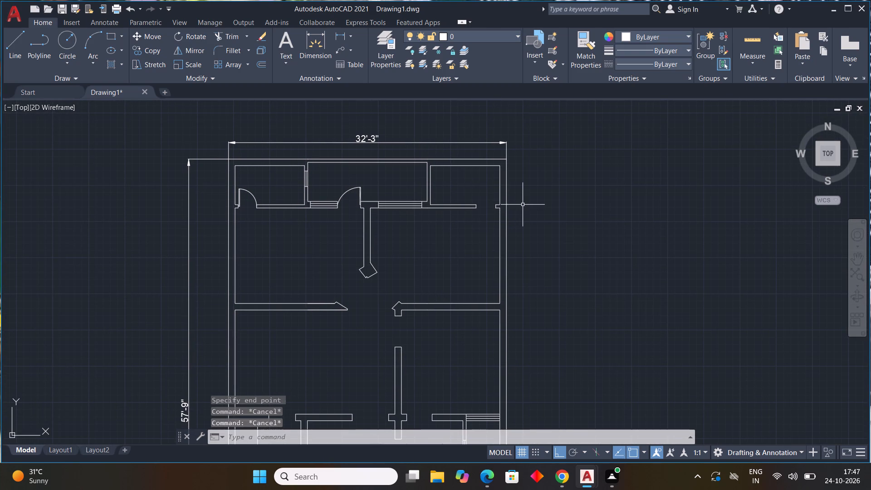
# Draw a 1" line from the midpoint of the upper-right room doorway's right jamb into the opening.
pyautogui.write('L')
pyautogui.press('space')
pyautogui.scroll(2, 503, 215)
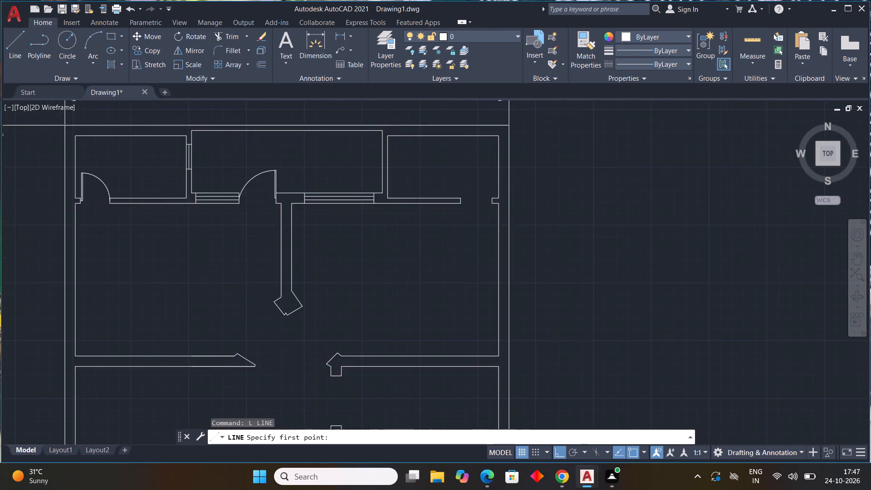
pyautogui.scroll(2, 492, 192)
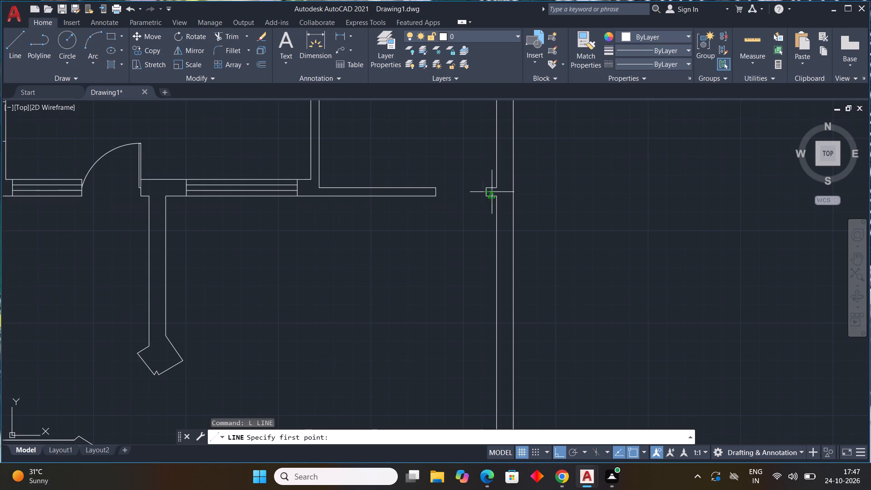
pyautogui.moveTo(481, 193); pyautogui.dragTo(454, 186)
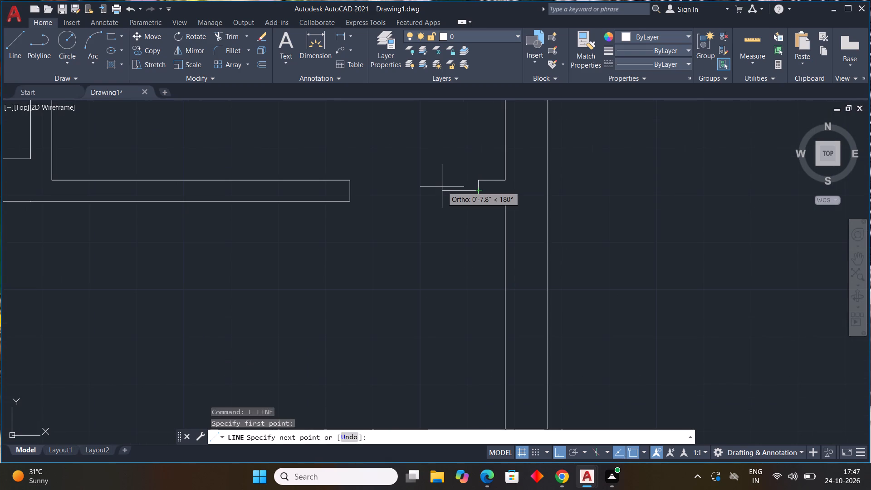
pyautogui.press('1')
pyautogui.hotkey('shift', '"')
pyautogui.press('Return')
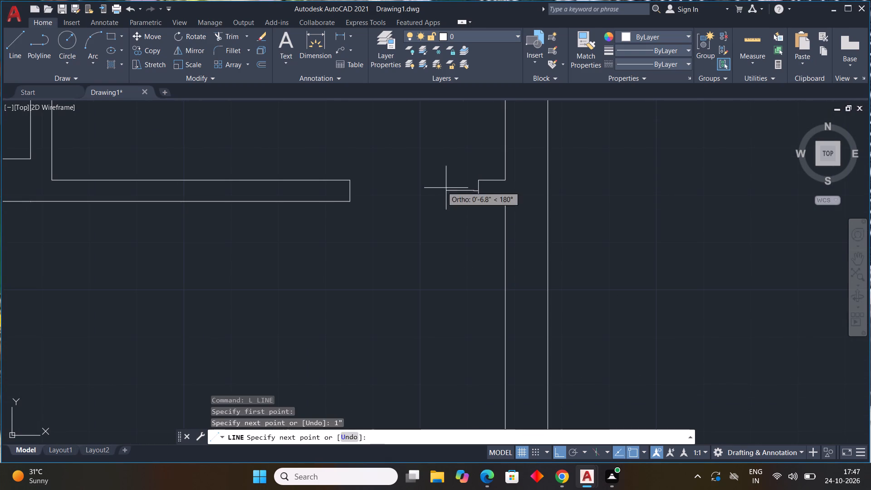
pyautogui.moveTo(462, 148); pyautogui.dragTo(446, 245, button='middle')
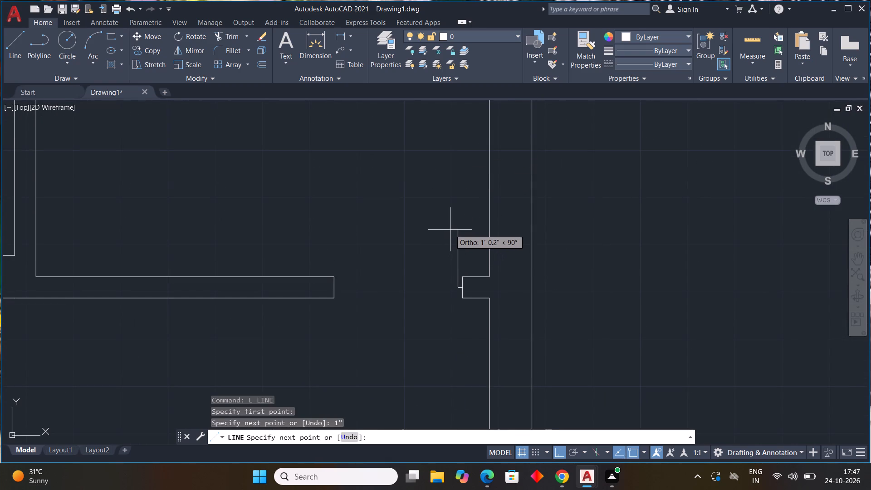
pyautogui.write("2'")
pyautogui.scroll(1, 454, 193)
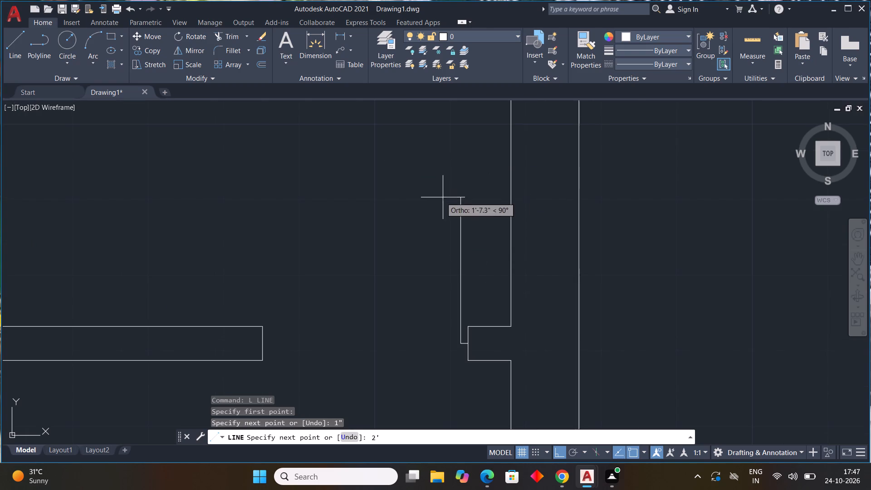
pyautogui.write("2'")
pyautogui.press('Return')
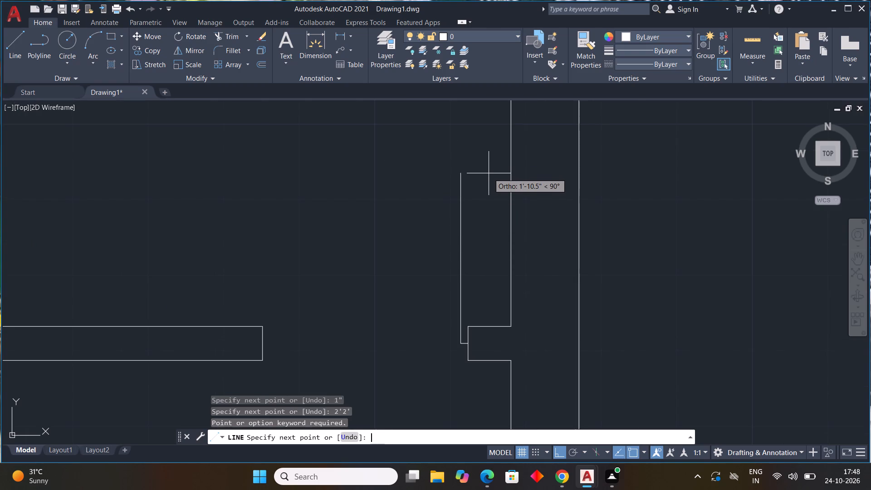
pyautogui.scroll(-2, 479, 234)
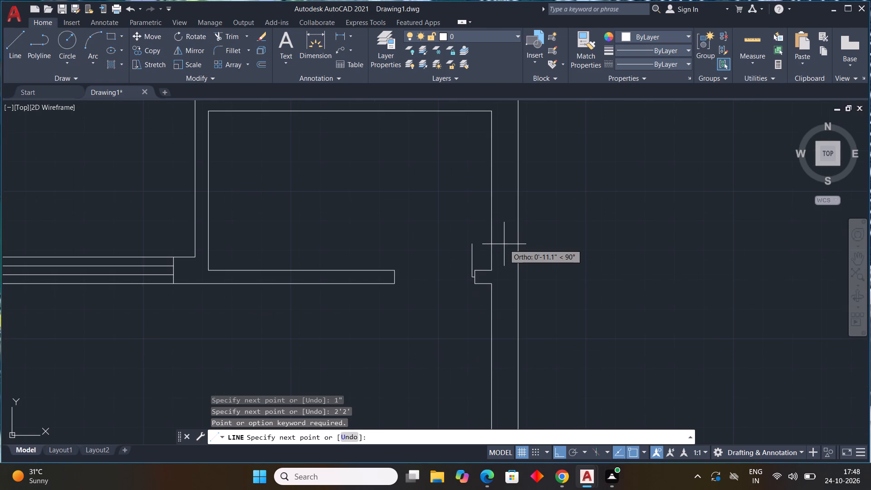
pyautogui.press('Escape')
pyautogui.press('Escape')
pyautogui.press('Escape')
pyautogui.press('Escape')
pyautogui.press('Escape')
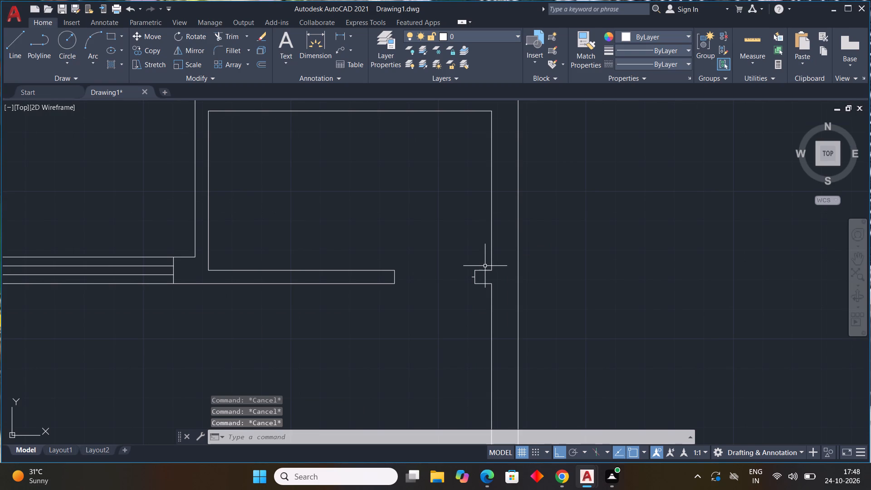
# Draw a 1" by 2' door leaf upward from the free end of the 1" jamb line in the upper-right doorway.
pyautogui.write('L')
pyautogui.press('space')
pyautogui.scroll(3, 472, 288)
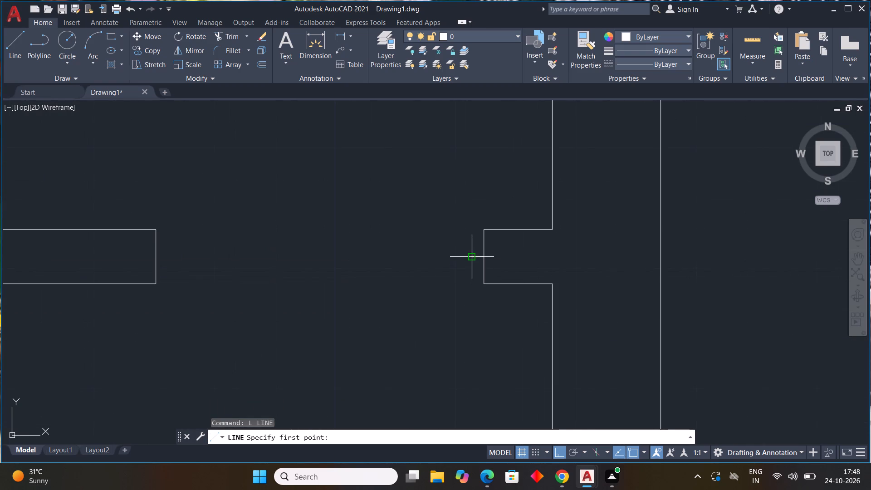
pyautogui.moveTo(471, 259); pyautogui.dragTo(475, 228)
pyautogui.write("2'")
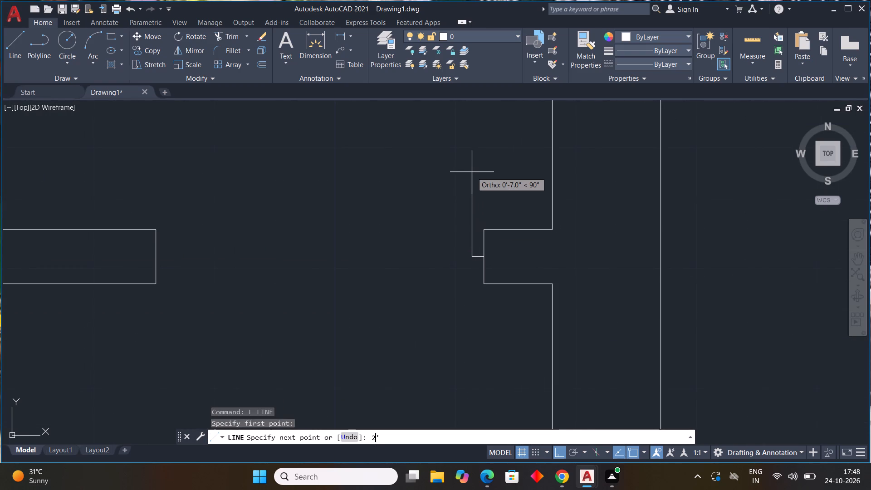
pyautogui.press('Return')
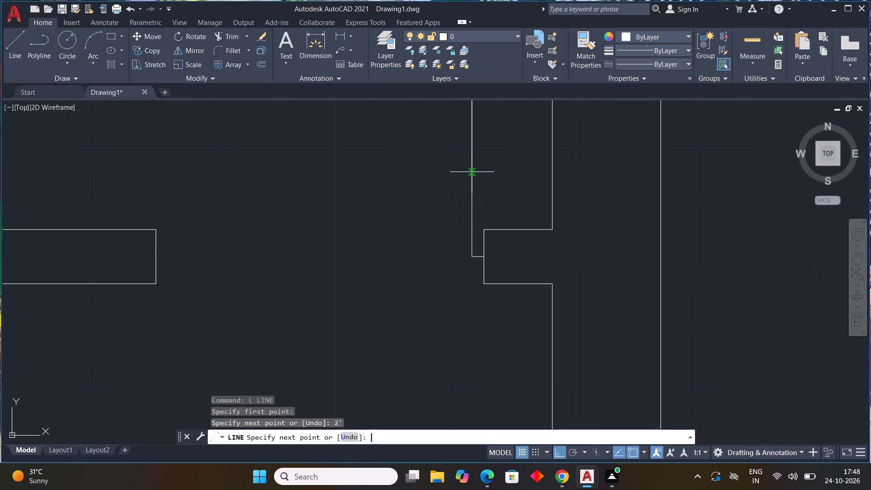
pyautogui.scroll(-4, 456, 132)
pyautogui.moveTo(434, 142); pyautogui.dragTo(415, 211, button='middle')
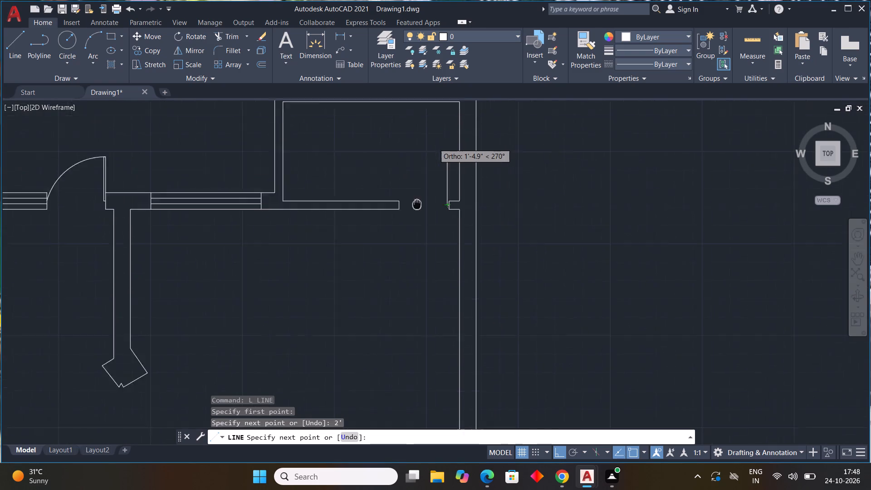
pyautogui.moveTo(415, 211); pyautogui.dragTo(412, 219, button='middle')
pyautogui.write('1"')
pyautogui.press('Return')
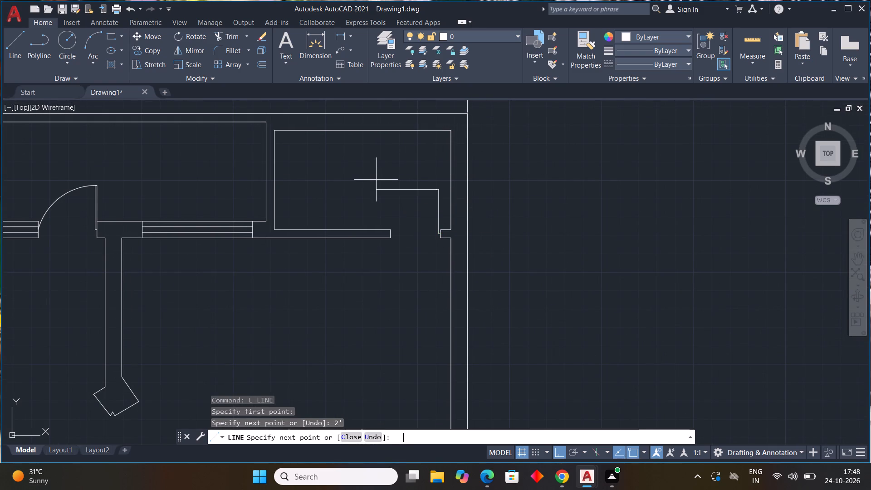
pyautogui.scroll(3, 424, 234)
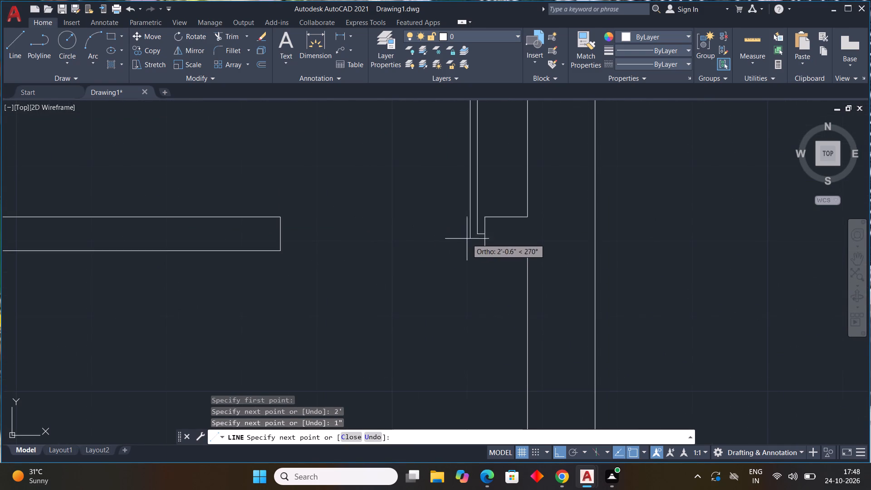
pyautogui.click(465, 235)
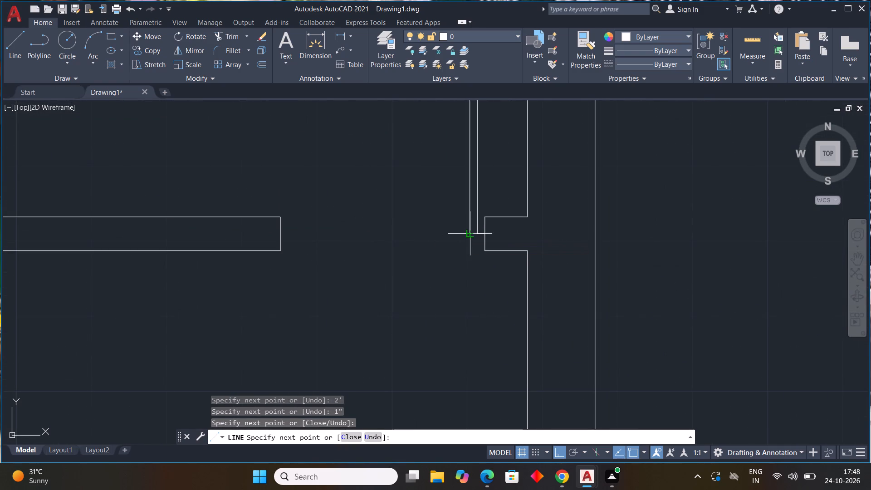
pyautogui.click(481, 236)
pyautogui.press('Escape')
# Draw a three-point door swing arc from the upper-right doorway's leaf top to the midpoint of the opposite jamb.
pyautogui.moveTo(346, 192); pyautogui.dragTo(374, 270, button='middle')
pyautogui.scroll(-2, 346, 192)
pyautogui.click(91, 54)
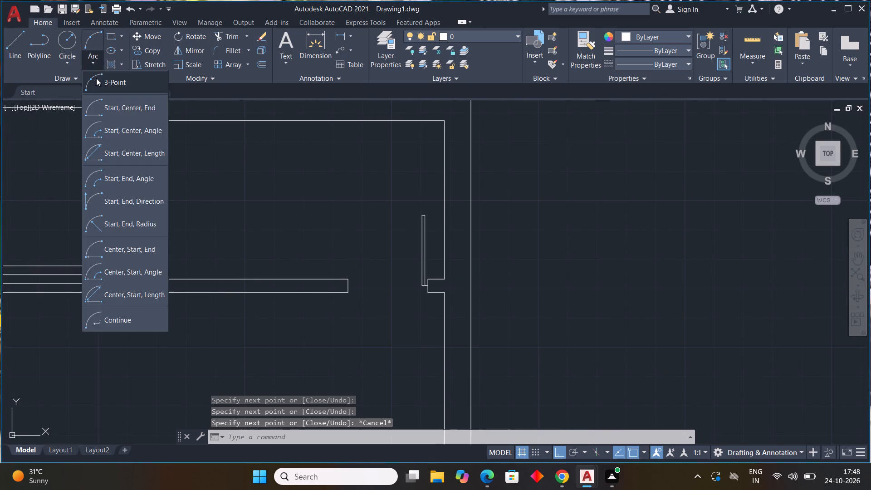
pyautogui.click(98, 81)
pyautogui.scroll(3, 428, 207)
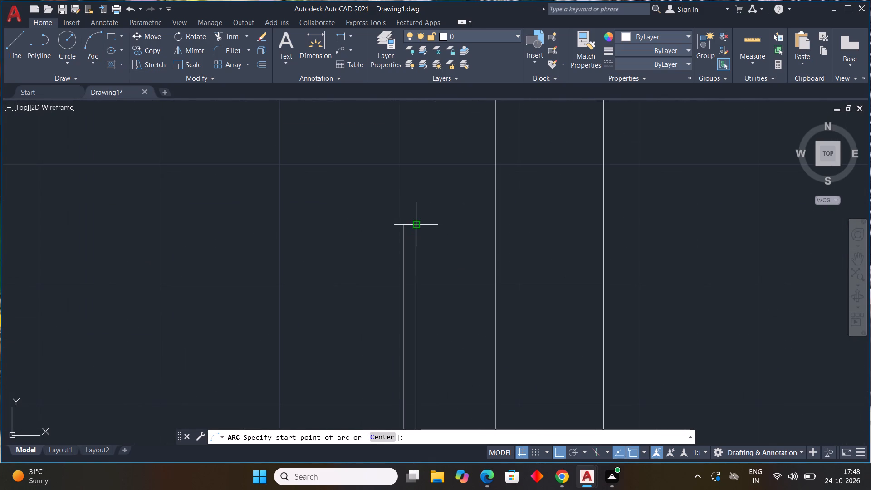
pyautogui.click(419, 225)
pyautogui.click(402, 228)
pyautogui.scroll(-3, 439, 232)
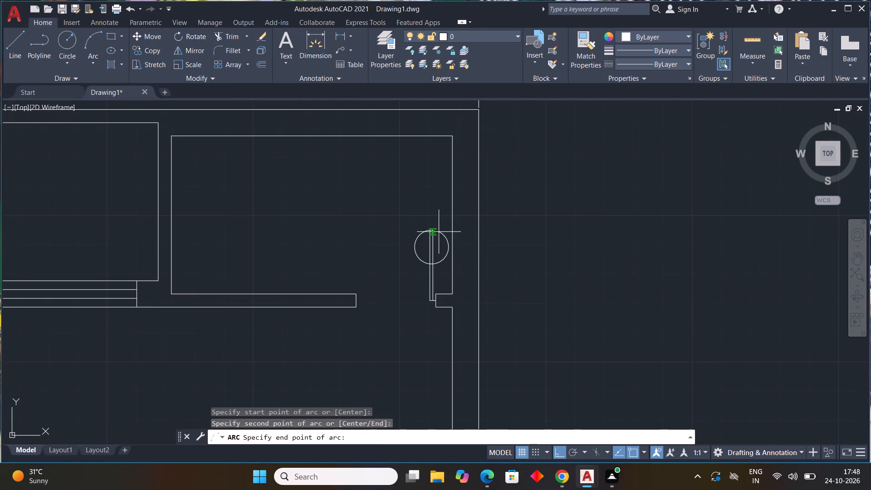
pyautogui.moveTo(439, 232); pyautogui.dragTo(473, 169, button='middle')
pyautogui.click(395, 240)
pyautogui.scroll(-2, 414, 266)
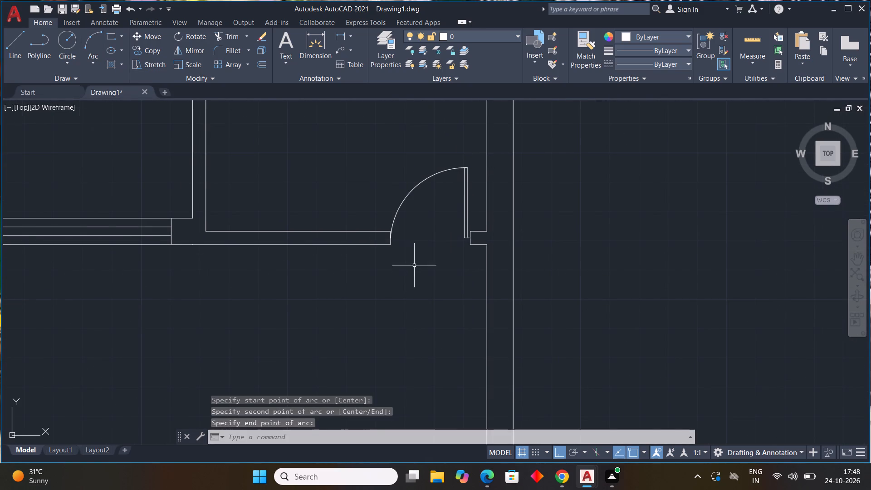
pyautogui.scroll(-2, 415, 266)
pyautogui.moveTo(417, 315); pyautogui.dragTo(471, 260, button='middle')
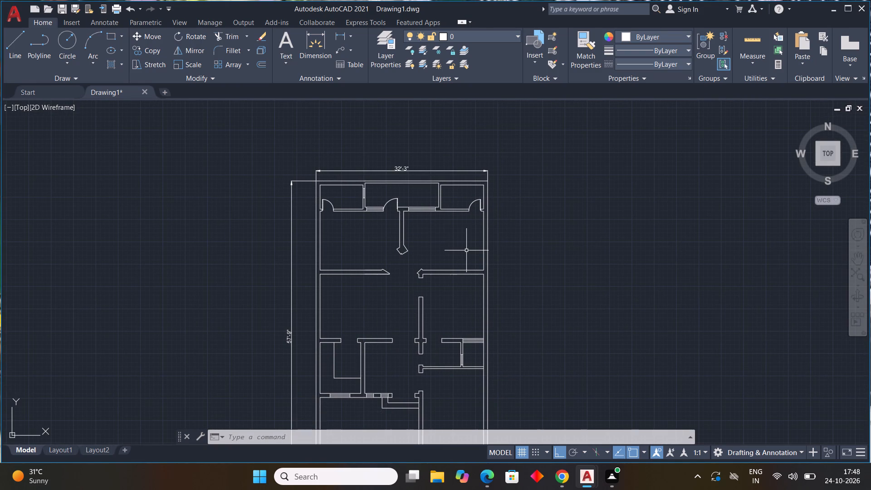
pyautogui.press('Escape')
pyautogui.press('Escape')
pyautogui.press('Escape')
# Draw a 1" line outward from the midpoint of the lower-left slanted face at the central partition's free end.
pyautogui.moveTo(404, 267); pyautogui.dragTo(398, 297, button='middle')
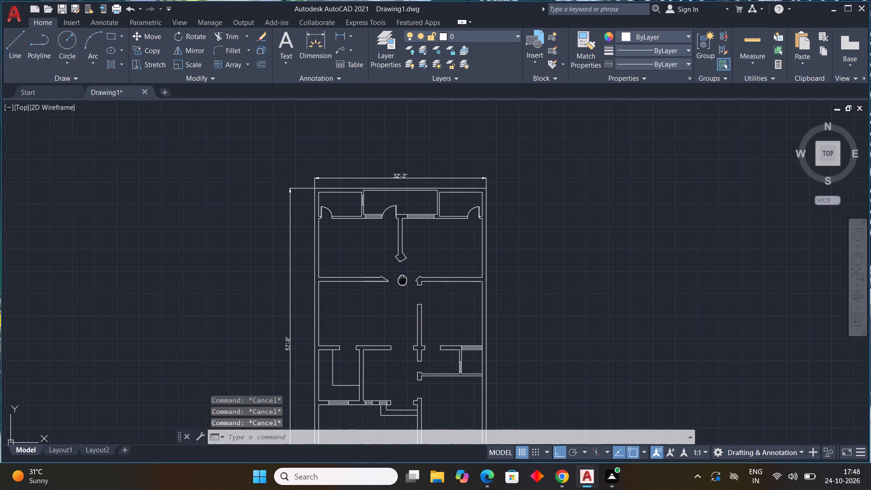
pyautogui.moveTo(398, 297); pyautogui.dragTo(378, 326, button='middle')
pyautogui.scroll(3, 368, 328)
pyautogui.moveTo(370, 328); pyautogui.dragTo(374, 364, button='middle')
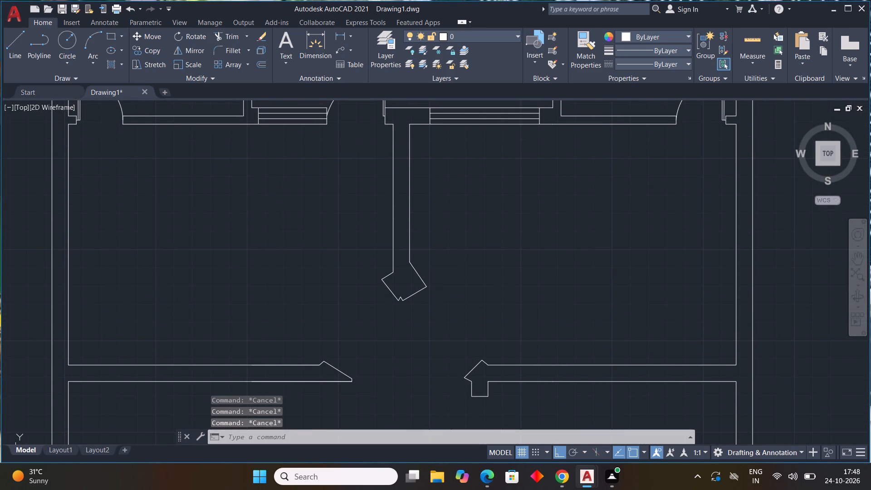
pyautogui.write('L')
pyautogui.press('space')
pyautogui.moveTo(379, 329); pyautogui.dragTo(387, 369, button='middle')
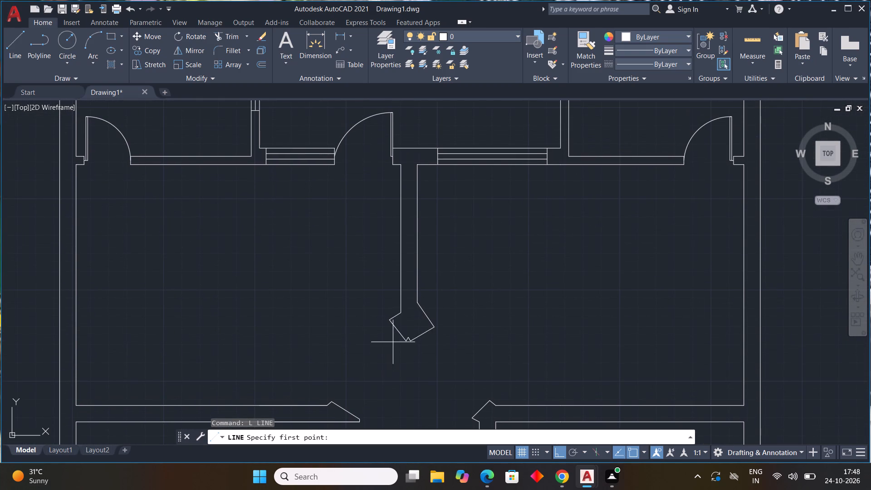
pyautogui.click(399, 333)
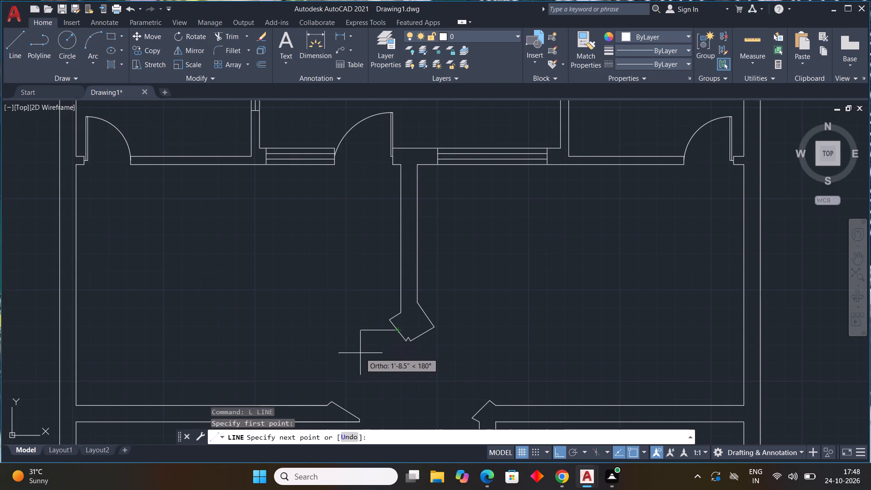
pyautogui.press('F8')
pyautogui.moveTo(387, 348); pyautogui.dragTo(368, 409, button='middle')
pyautogui.moveTo(374, 395); pyautogui.dragTo(386, 373, button='middle')
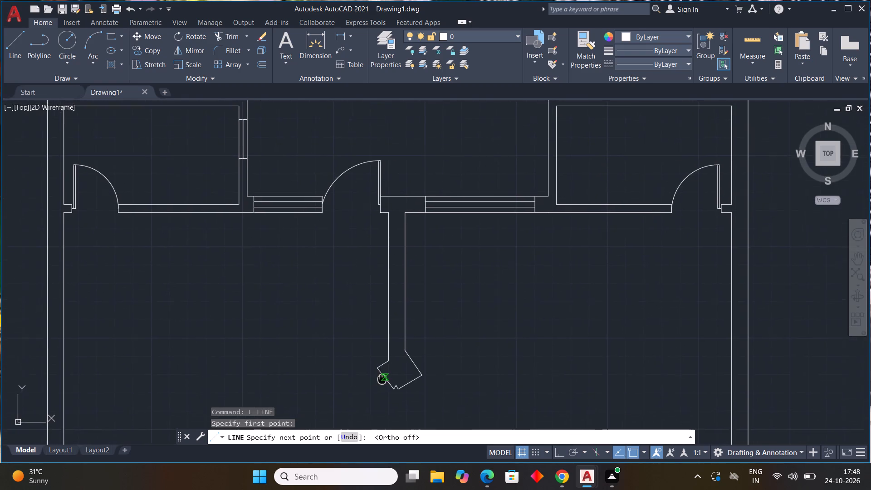
pyautogui.moveTo(386, 373); pyautogui.dragTo(410, 338, button='middle')
pyautogui.scroll(2, 401, 350)
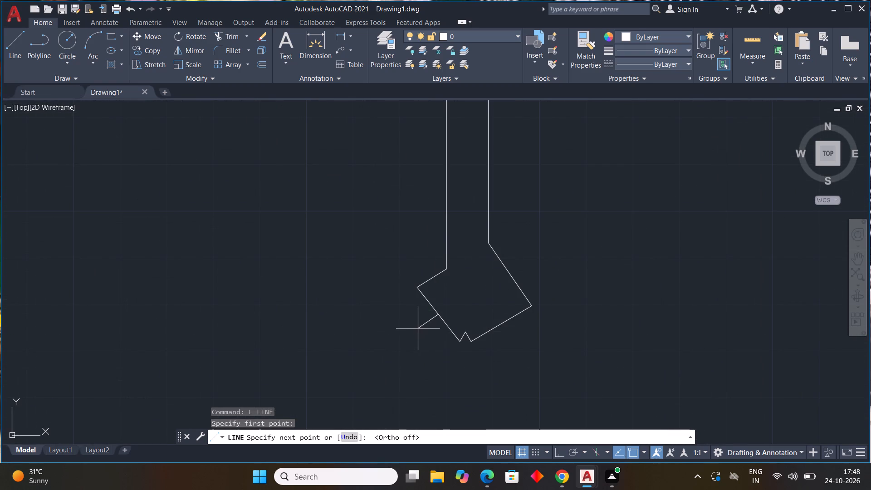
pyautogui.press('1')
pyautogui.press("'")
pyautogui.press('BackSpace')
pyautogui.hotkey('shift', '"')
pyautogui.press('Return')
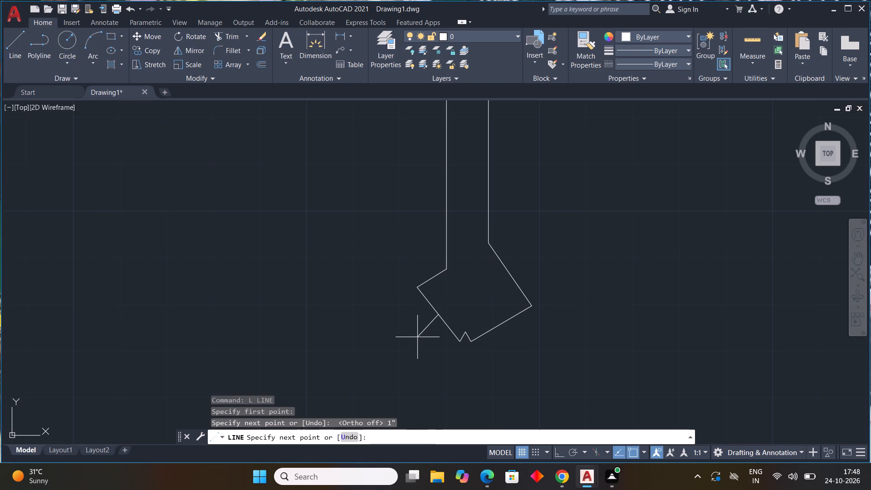
# Draw a 3' by 1" slanted door leaf running up and left from the free end of the 1" line.
pyautogui.moveTo(294, 150); pyautogui.dragTo(329, 198, button='middle')
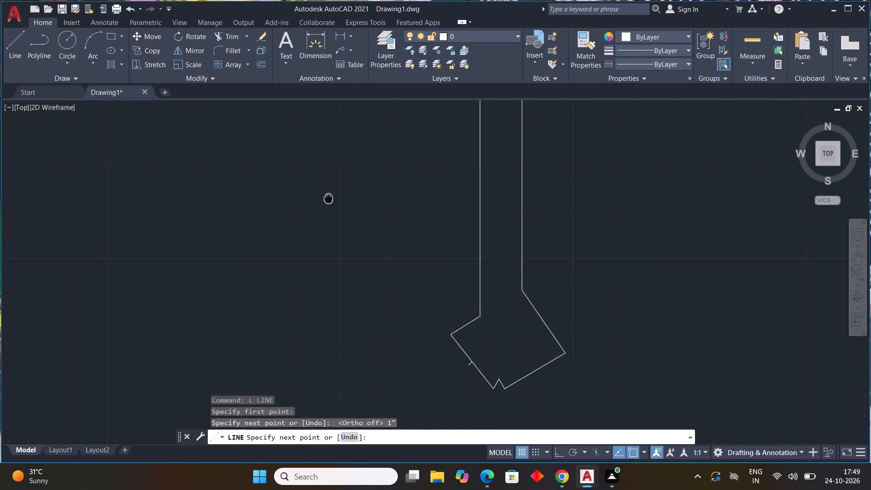
pyautogui.moveTo(329, 198); pyautogui.dragTo(331, 199, button='middle')
pyautogui.middleClick(332, 199)
pyautogui.scroll(1, 332, 198)
pyautogui.scroll(-3, 330, 176)
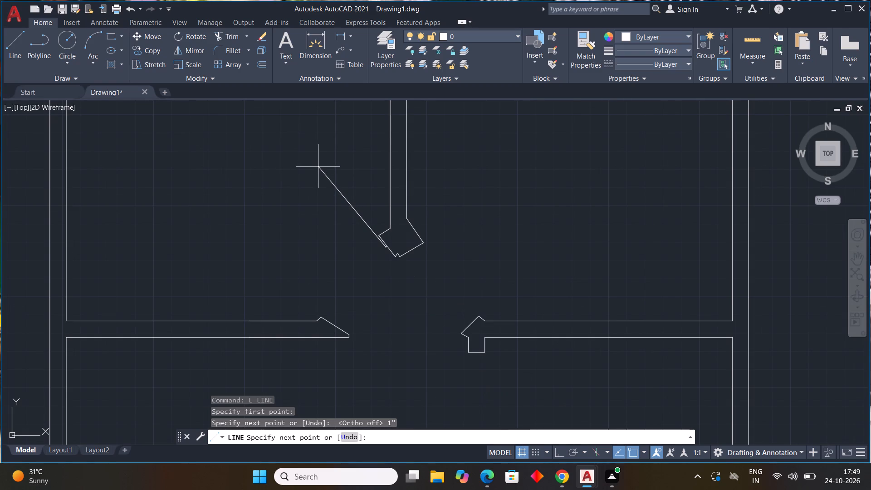
pyautogui.write("3'")
pyautogui.press('Return')
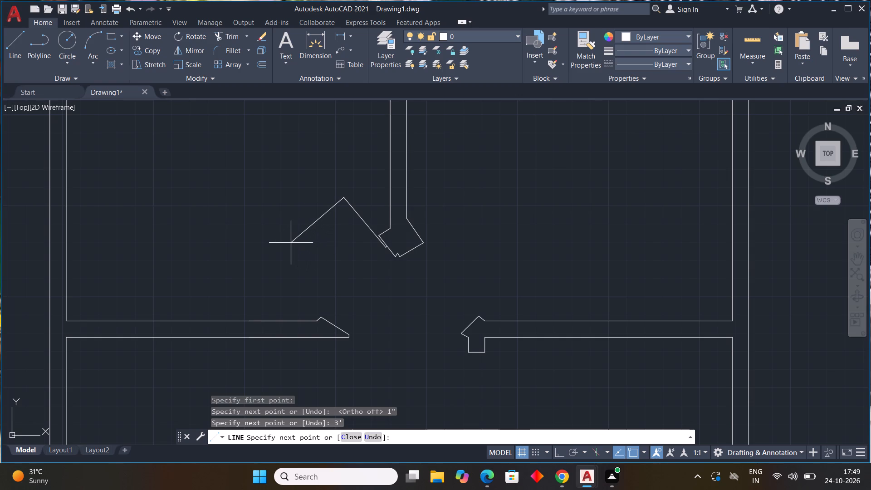
pyautogui.press('F8')
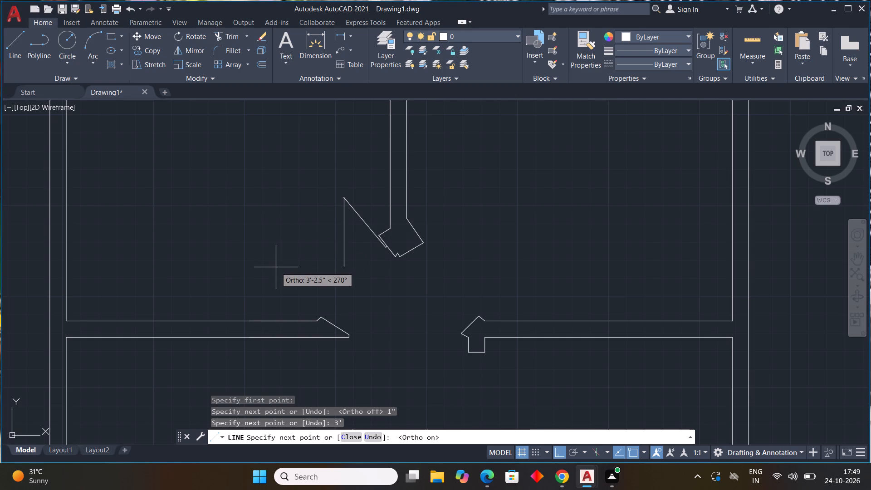
pyautogui.press('F8')
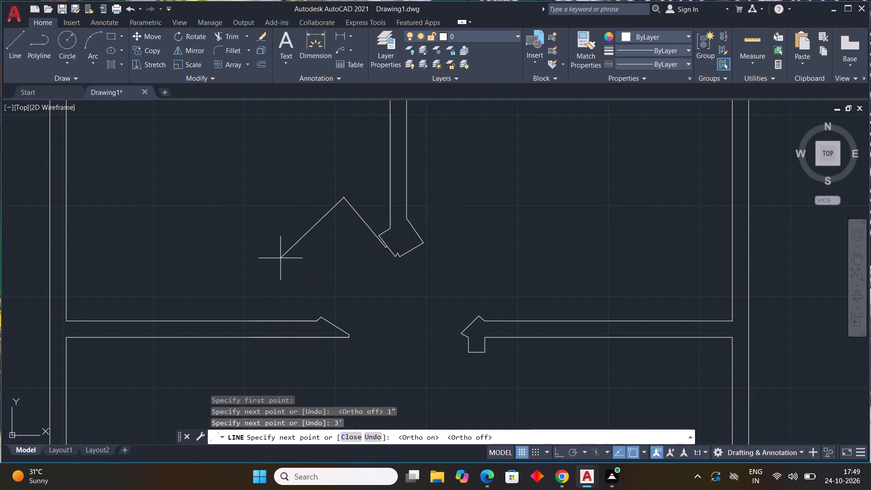
pyautogui.write('1"')
pyautogui.press('Return')
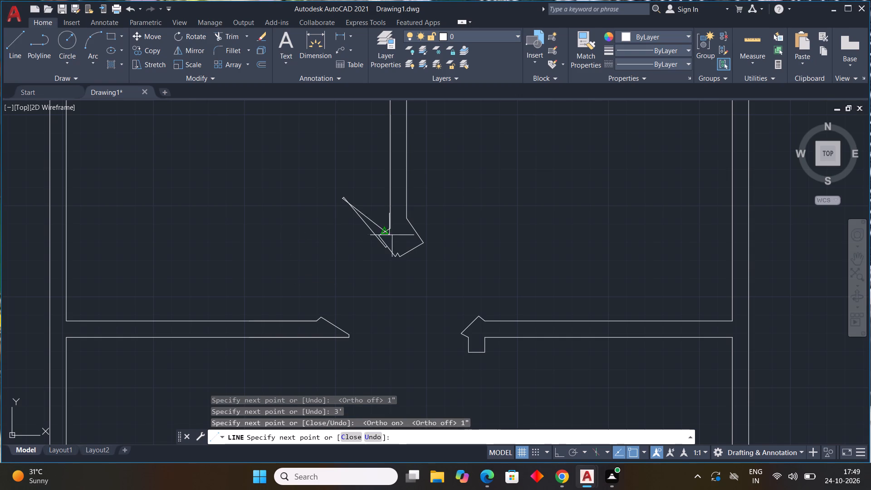
pyautogui.moveTo(370, 259); pyautogui.dragTo(330, 321, button='middle')
pyautogui.scroll(3, 318, 294)
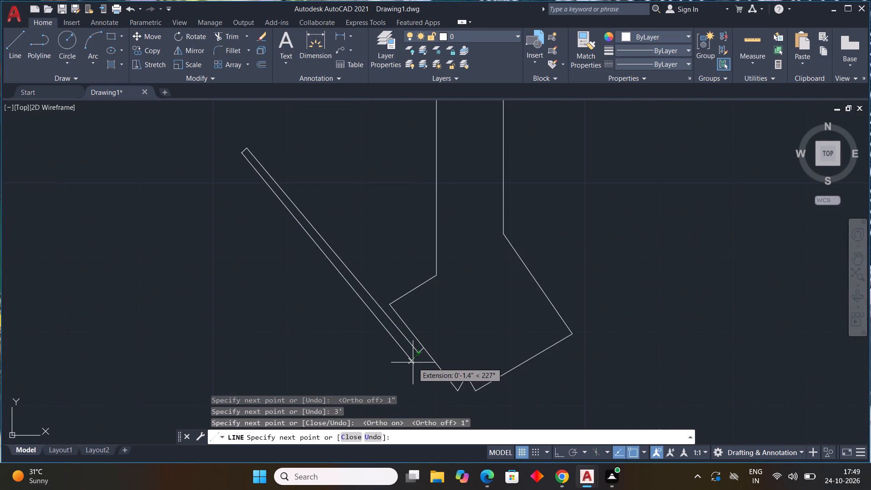
pyautogui.click(413, 363)
pyautogui.click(420, 355)
pyautogui.press('Escape')
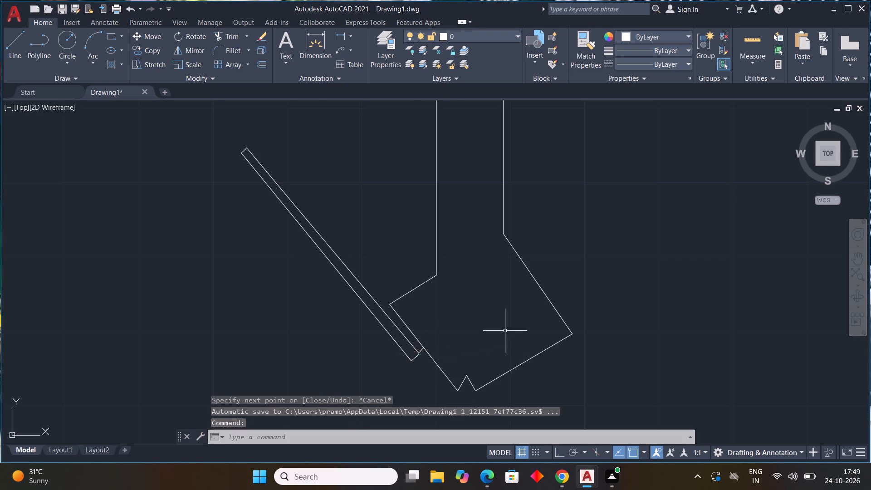
# Draw a three-point door swing arc from the slanted leaf's tip to the midpoint of the opposite wall's slanted end.
pyautogui.scroll(-4, 486, 327)
pyautogui.moveTo(486, 327); pyautogui.dragTo(377, 289, button='middle')
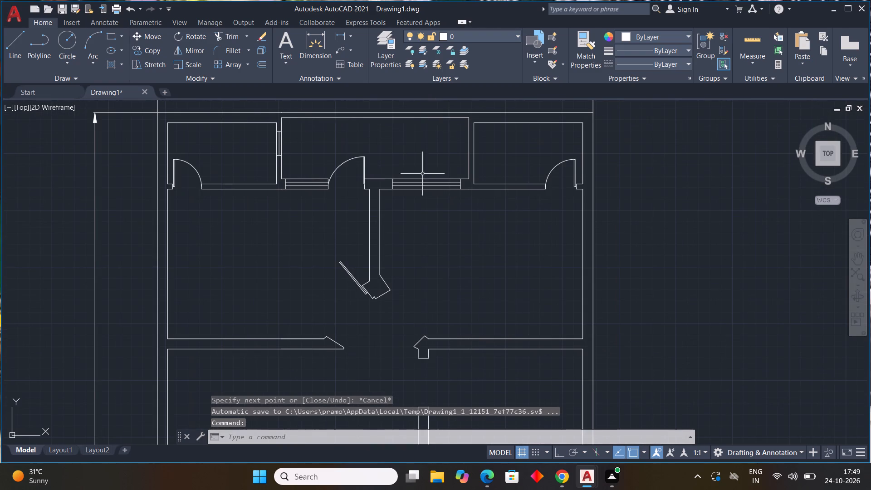
pyautogui.moveTo(422, 281); pyautogui.dragTo(424, 294, button='middle')
pyautogui.scroll(3, 372, 311)
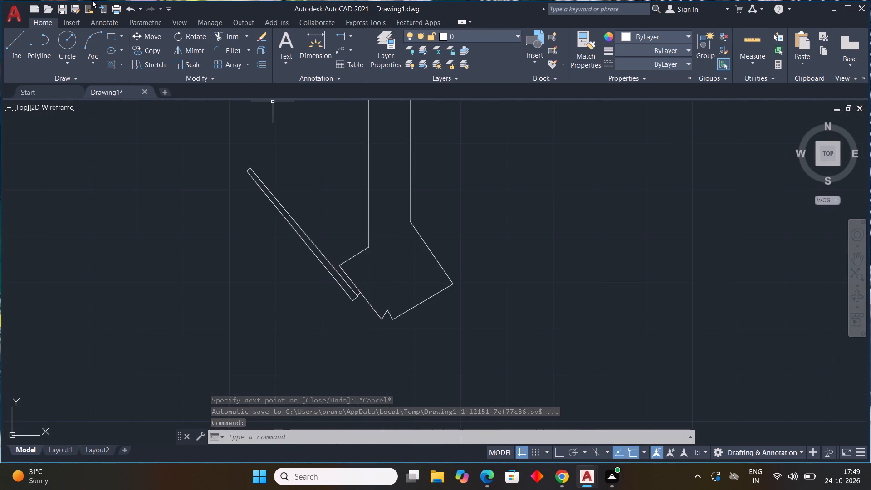
pyautogui.click(99, 61)
pyautogui.click(119, 83)
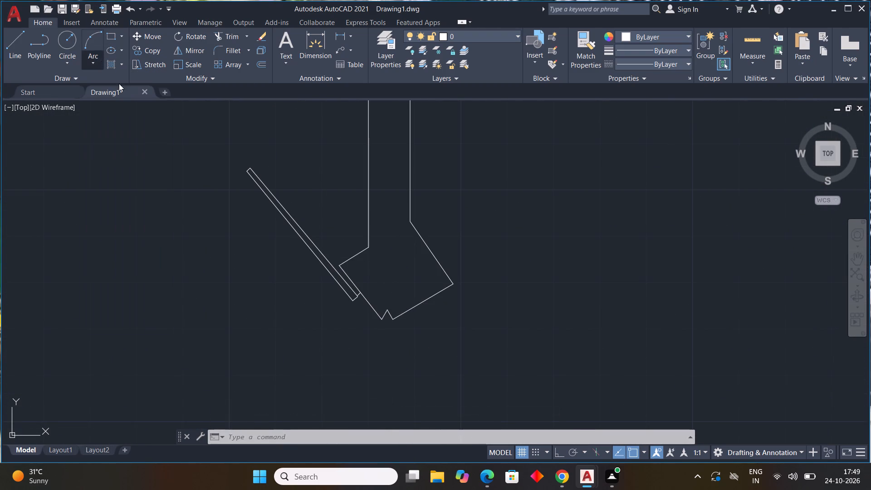
pyautogui.click(253, 166)
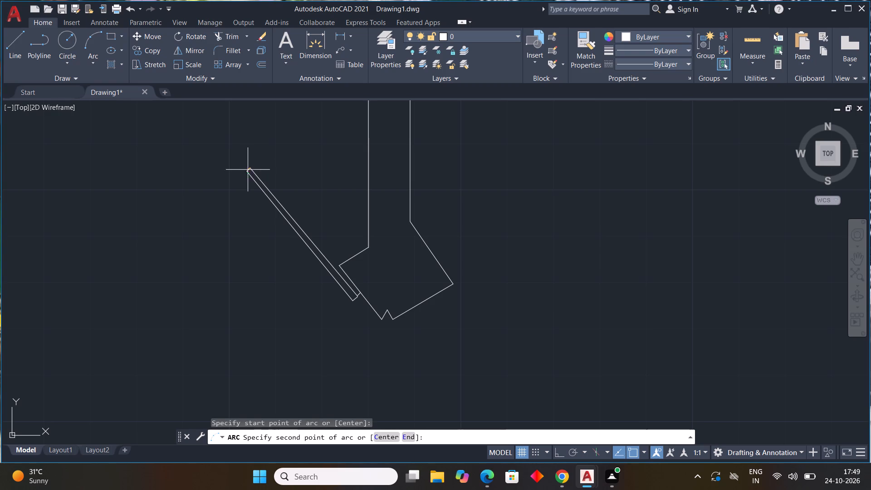
pyautogui.click(248, 172)
pyautogui.scroll(-2, 230, 231)
pyautogui.moveTo(239, 233); pyautogui.dragTo(266, 167, button='middle')
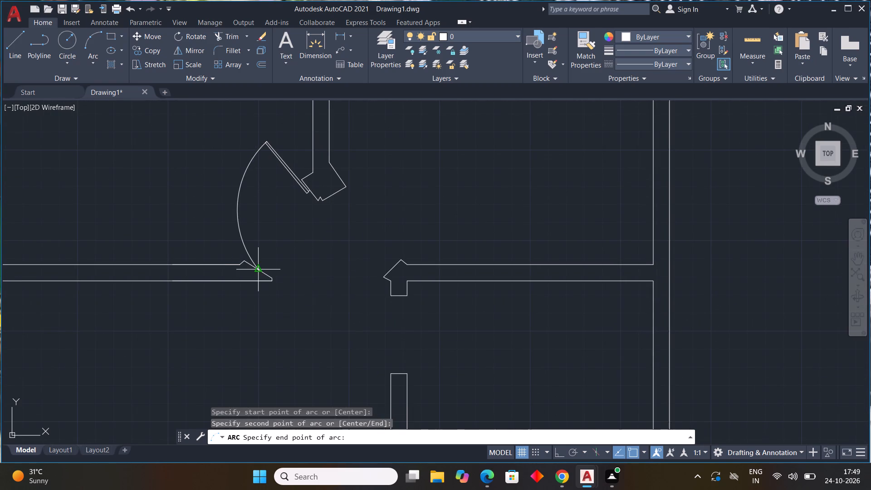
pyautogui.click(257, 267)
pyautogui.scroll(-3, 319, 265)
pyautogui.moveTo(336, 278); pyautogui.dragTo(322, 294, button='middle')
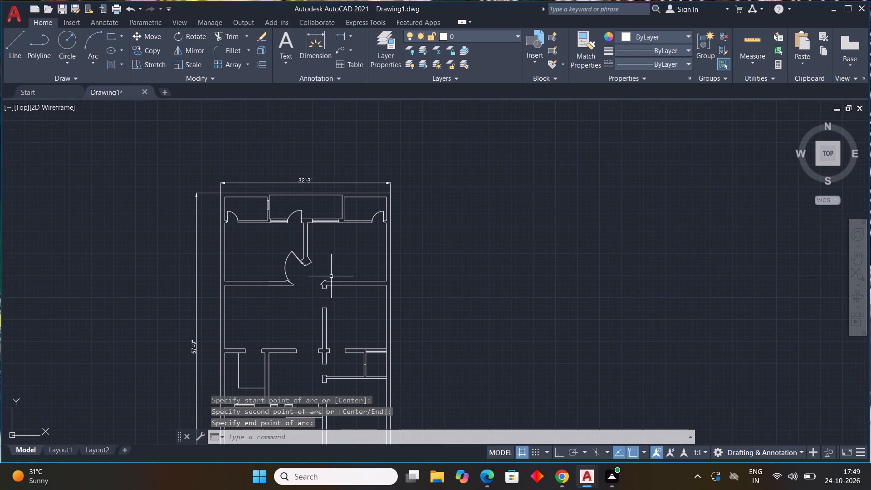
pyautogui.press('Escape')
pyautogui.press('Escape')
pyautogui.press('Escape')
pyautogui.press('Escape')
pyautogui.press('Escape')
# Copy the slanted door leaf, its 1" jamb line and swing arc into the open area of the upper-right room.
pyautogui.moveTo(318, 260); pyautogui.dragTo(297, 295, button='middle')
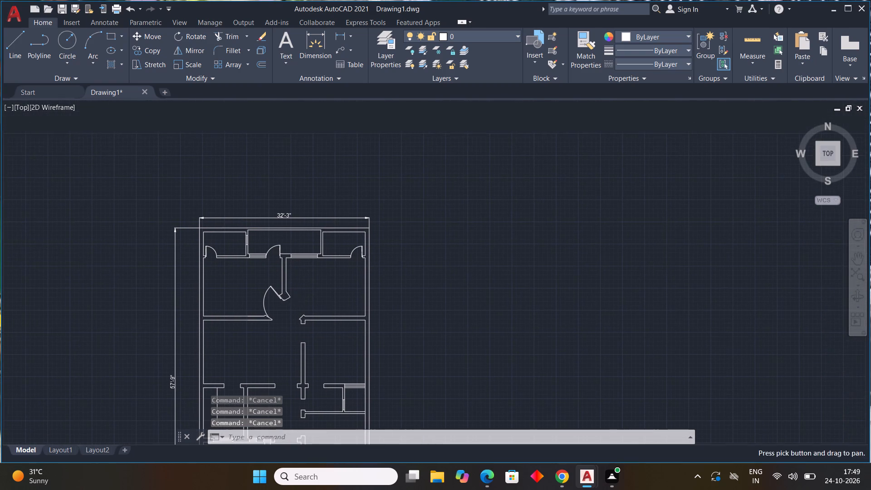
pyautogui.scroll(3, 292, 292)
pyautogui.moveTo(313, 269); pyautogui.dragTo(412, 176, button='middle')
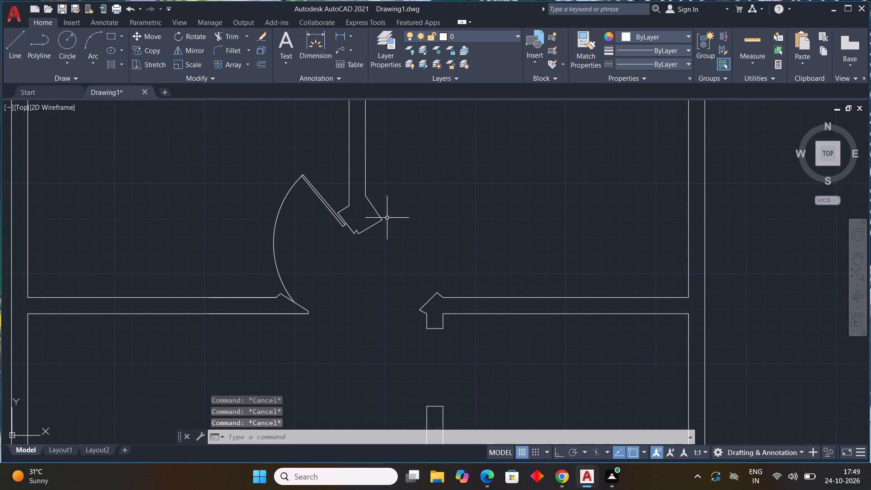
pyautogui.click(315, 171)
pyautogui.click(266, 252)
pyautogui.scroll(4, 341, 230)
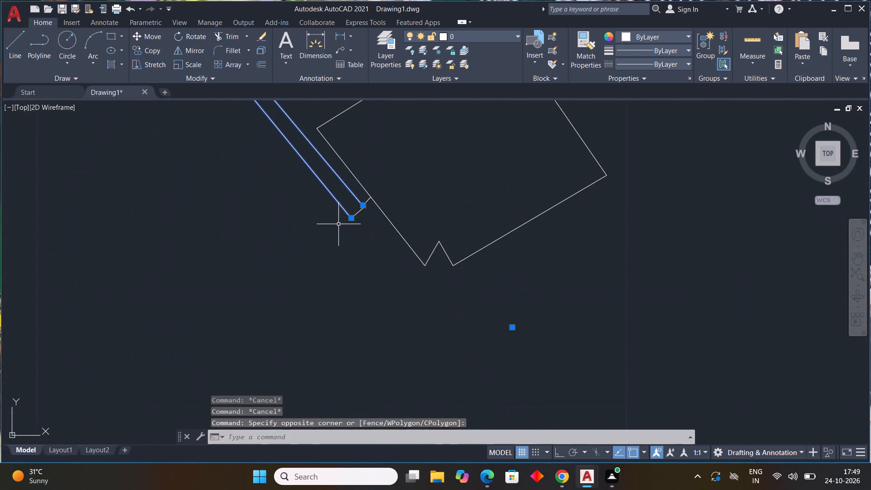
pyautogui.moveTo(364, 197); pyautogui.dragTo(362, 211)
pyautogui.click(354, 230)
pyautogui.scroll(-1, 354, 237)
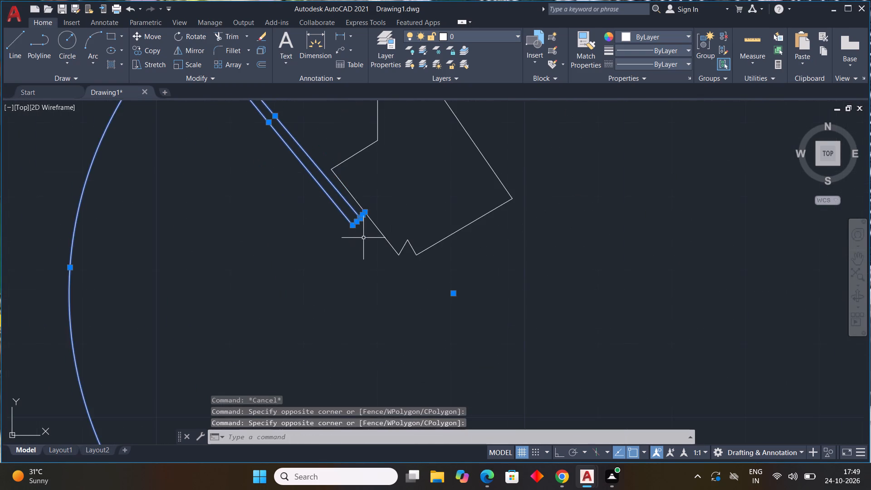
pyautogui.scroll(-3, 376, 244)
pyautogui.press('c')
pyautogui.press('o')
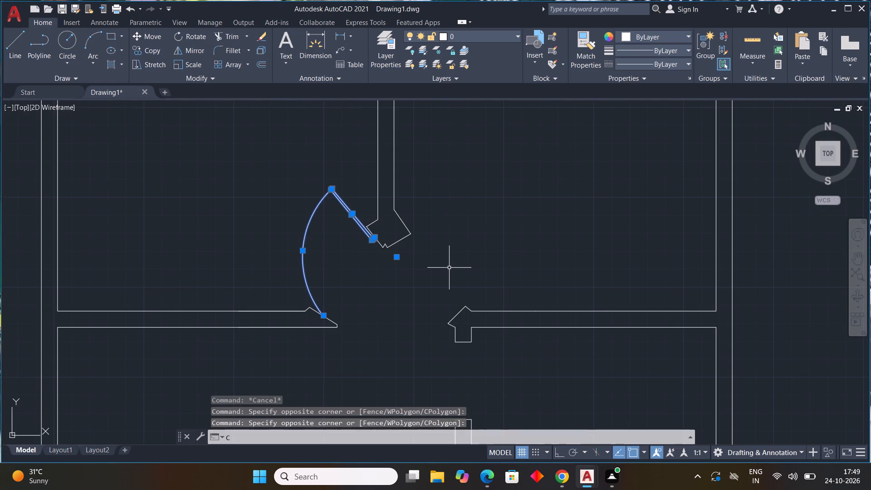
pyautogui.press('space')
pyautogui.moveTo(369, 237); pyautogui.dragTo(374, 238)
pyautogui.scroll(-2, 512, 228)
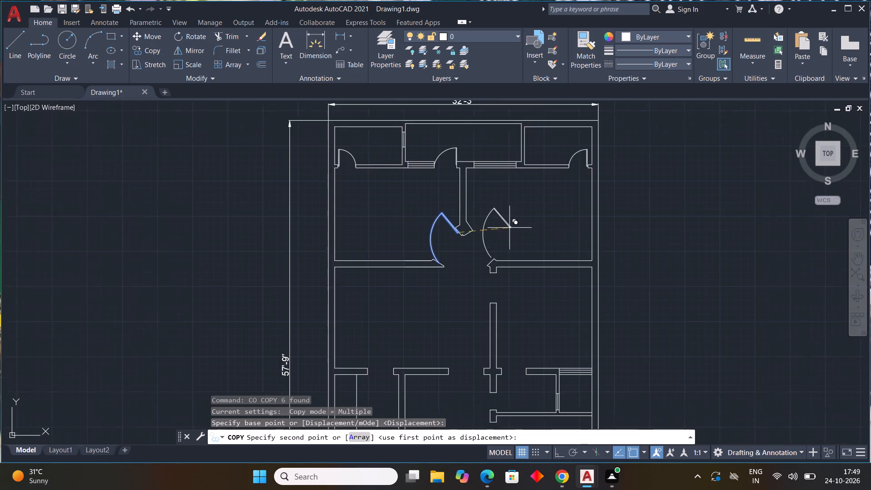
pyautogui.moveTo(508, 228); pyautogui.dragTo(419, 220, button='middle')
pyautogui.click(447, 203)
pyautogui.press('Escape')
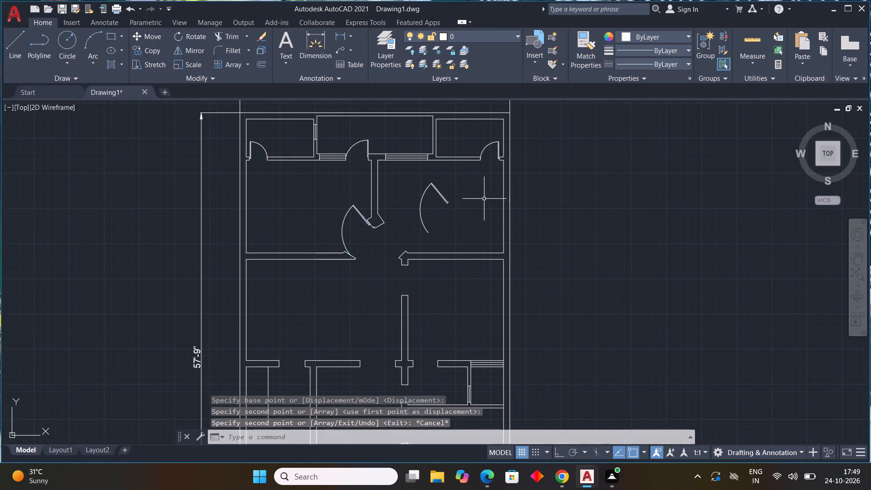
# Rotate the copied door clockwise about its leaf tip so the leaf slopes down to the left.
pyautogui.moveTo(450, 178); pyautogui.dragTo(442, 187)
pyautogui.click(418, 239)
pyautogui.write('RO')
pyautogui.press('space')
pyautogui.moveTo(430, 183); pyautogui.dragTo(441, 192)
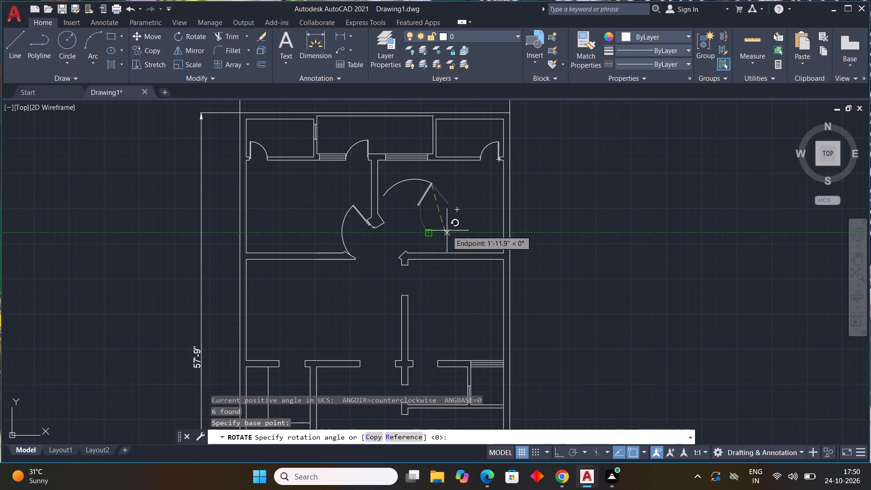
pyautogui.click(424, 228)
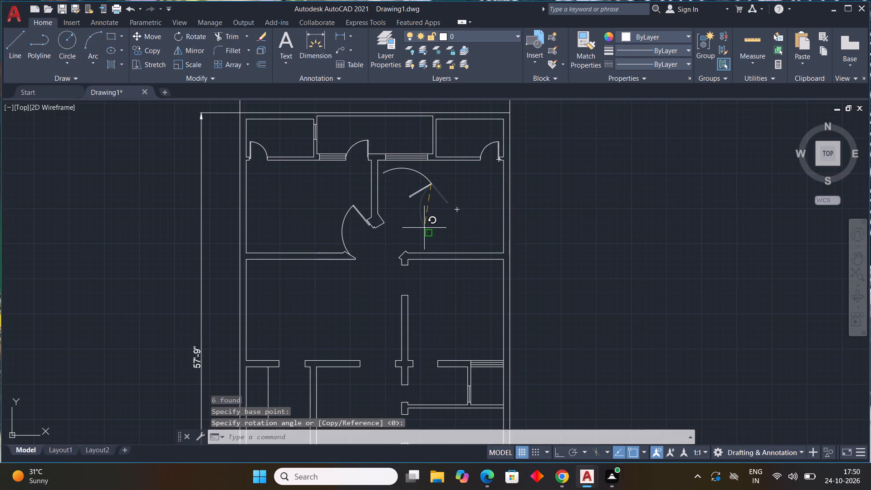
pyautogui.press('Escape')
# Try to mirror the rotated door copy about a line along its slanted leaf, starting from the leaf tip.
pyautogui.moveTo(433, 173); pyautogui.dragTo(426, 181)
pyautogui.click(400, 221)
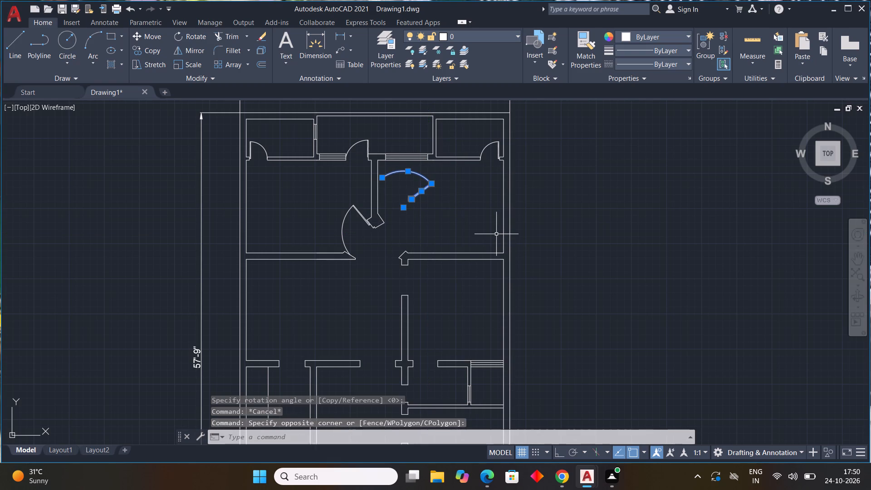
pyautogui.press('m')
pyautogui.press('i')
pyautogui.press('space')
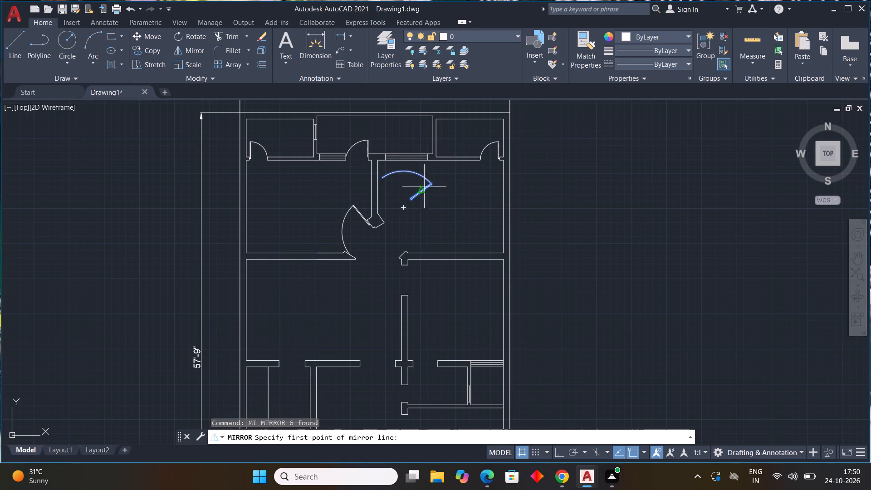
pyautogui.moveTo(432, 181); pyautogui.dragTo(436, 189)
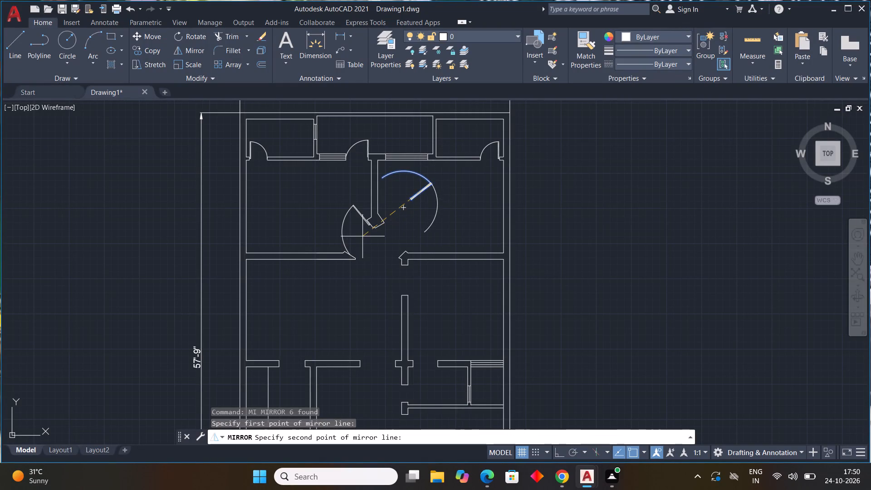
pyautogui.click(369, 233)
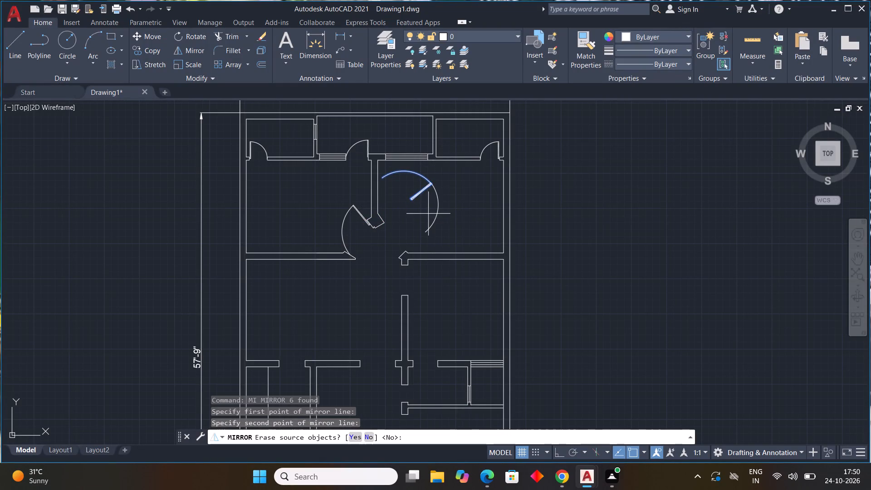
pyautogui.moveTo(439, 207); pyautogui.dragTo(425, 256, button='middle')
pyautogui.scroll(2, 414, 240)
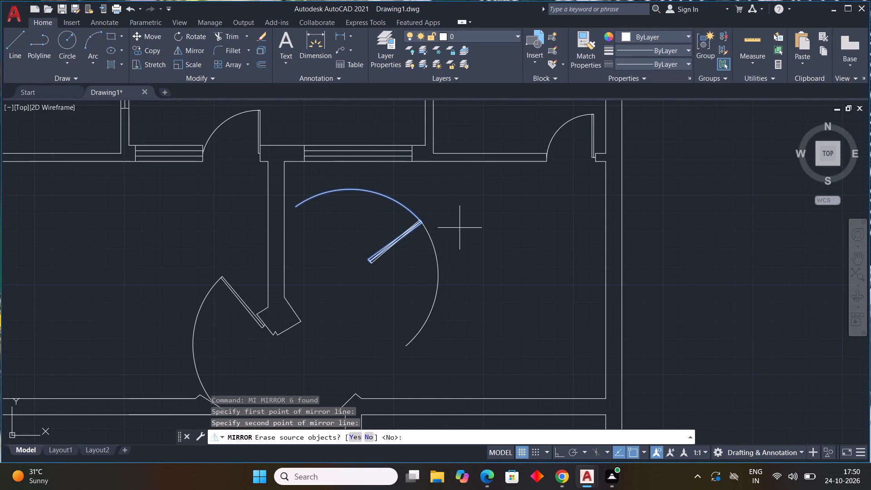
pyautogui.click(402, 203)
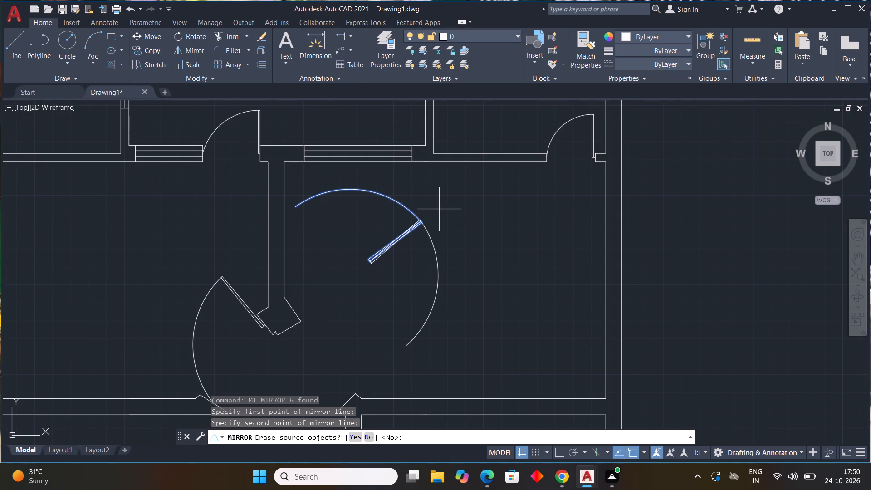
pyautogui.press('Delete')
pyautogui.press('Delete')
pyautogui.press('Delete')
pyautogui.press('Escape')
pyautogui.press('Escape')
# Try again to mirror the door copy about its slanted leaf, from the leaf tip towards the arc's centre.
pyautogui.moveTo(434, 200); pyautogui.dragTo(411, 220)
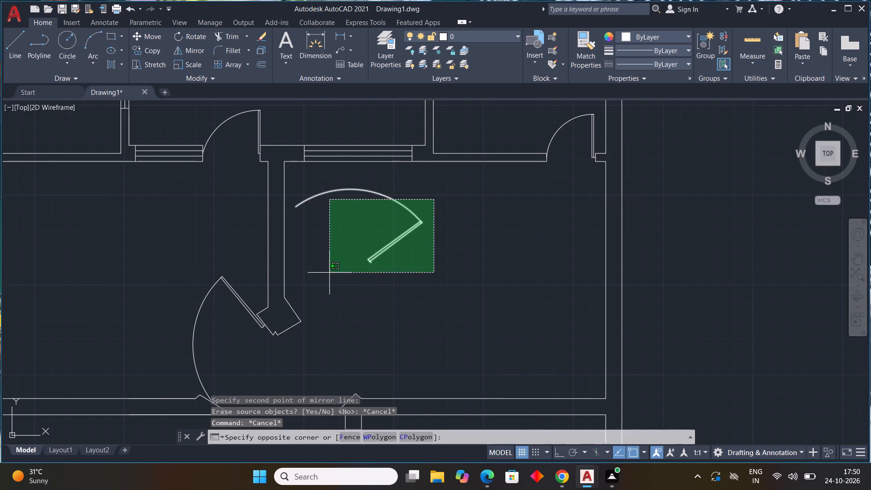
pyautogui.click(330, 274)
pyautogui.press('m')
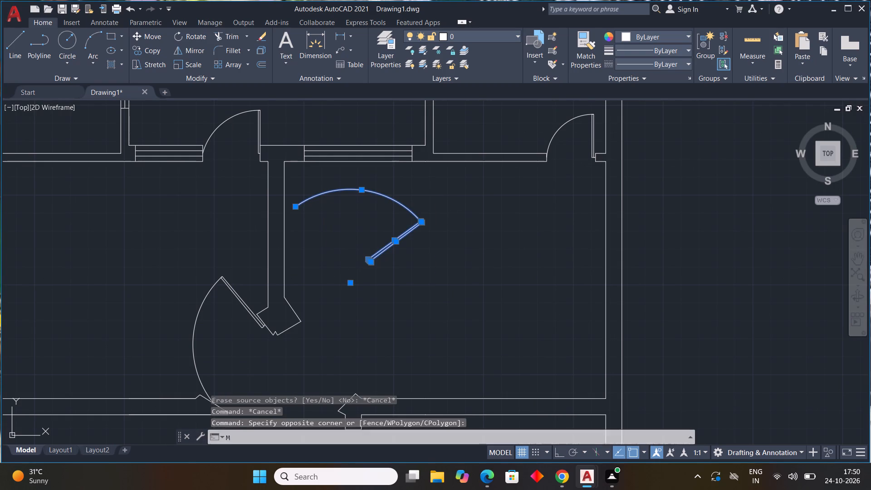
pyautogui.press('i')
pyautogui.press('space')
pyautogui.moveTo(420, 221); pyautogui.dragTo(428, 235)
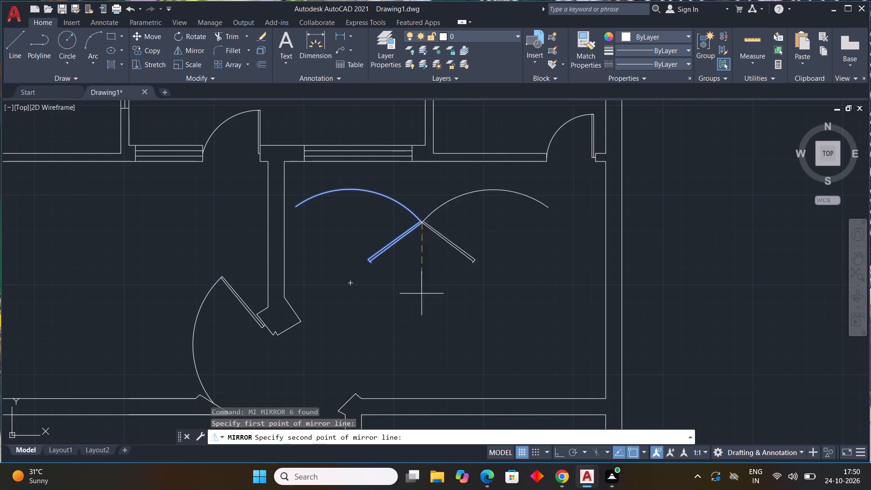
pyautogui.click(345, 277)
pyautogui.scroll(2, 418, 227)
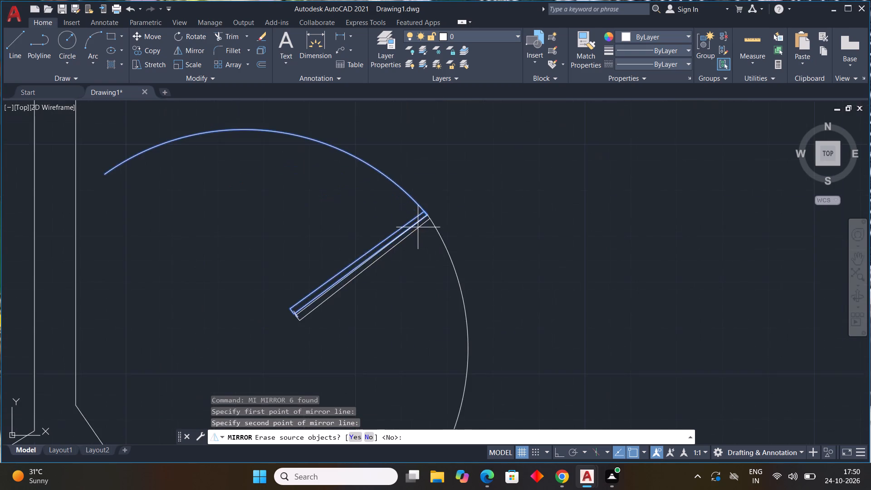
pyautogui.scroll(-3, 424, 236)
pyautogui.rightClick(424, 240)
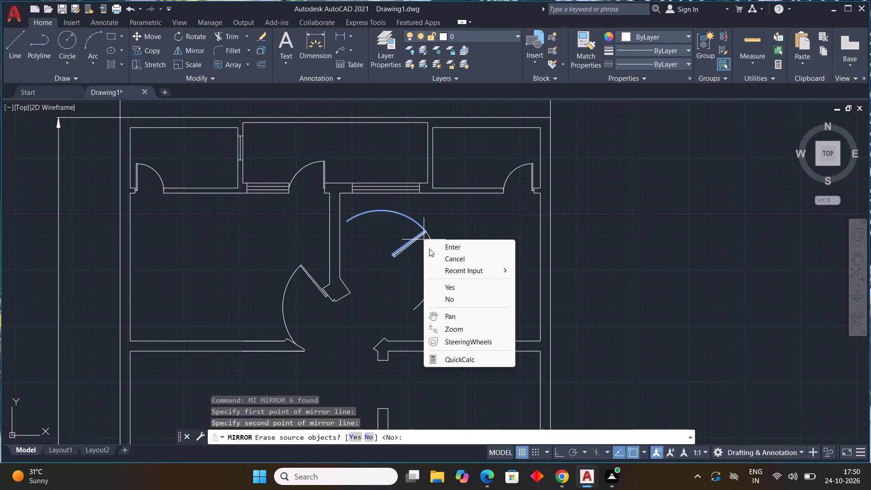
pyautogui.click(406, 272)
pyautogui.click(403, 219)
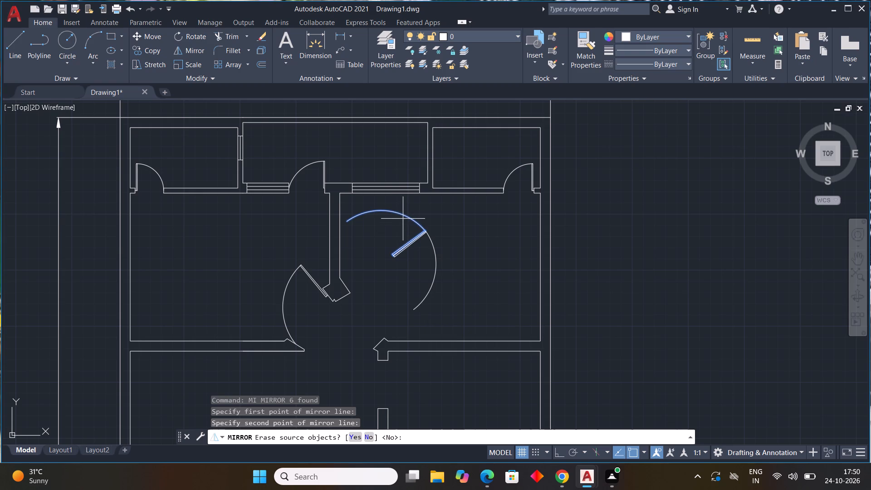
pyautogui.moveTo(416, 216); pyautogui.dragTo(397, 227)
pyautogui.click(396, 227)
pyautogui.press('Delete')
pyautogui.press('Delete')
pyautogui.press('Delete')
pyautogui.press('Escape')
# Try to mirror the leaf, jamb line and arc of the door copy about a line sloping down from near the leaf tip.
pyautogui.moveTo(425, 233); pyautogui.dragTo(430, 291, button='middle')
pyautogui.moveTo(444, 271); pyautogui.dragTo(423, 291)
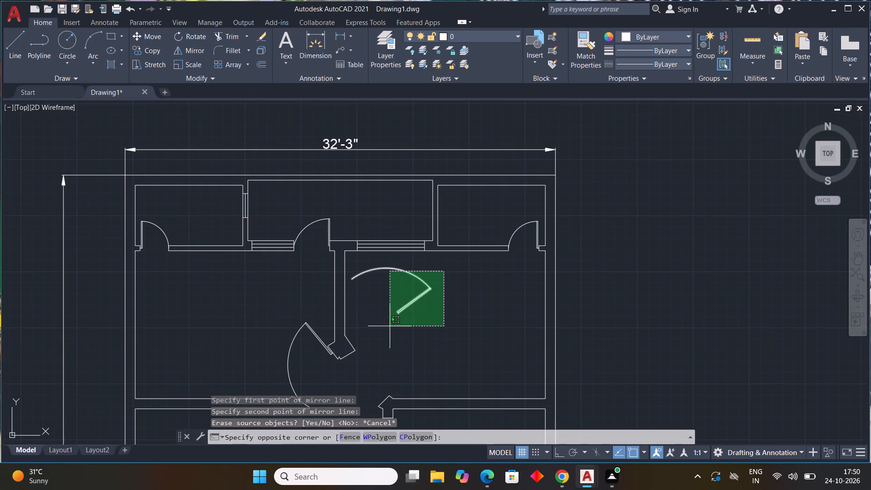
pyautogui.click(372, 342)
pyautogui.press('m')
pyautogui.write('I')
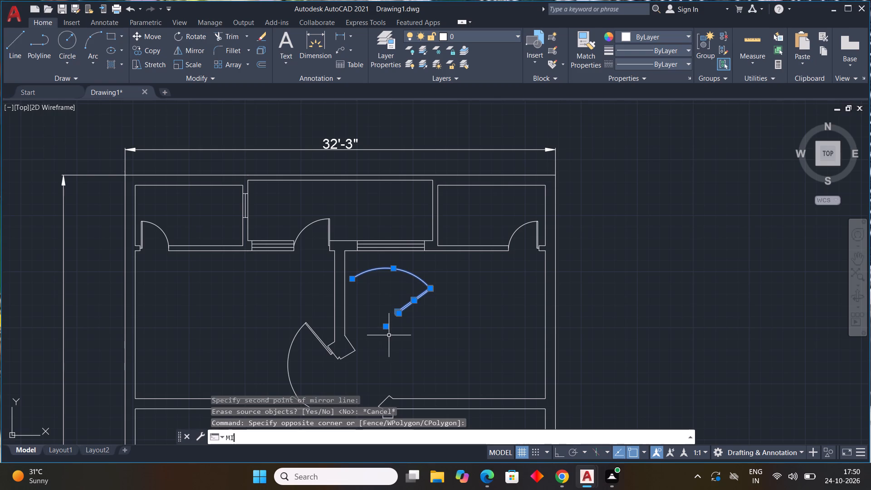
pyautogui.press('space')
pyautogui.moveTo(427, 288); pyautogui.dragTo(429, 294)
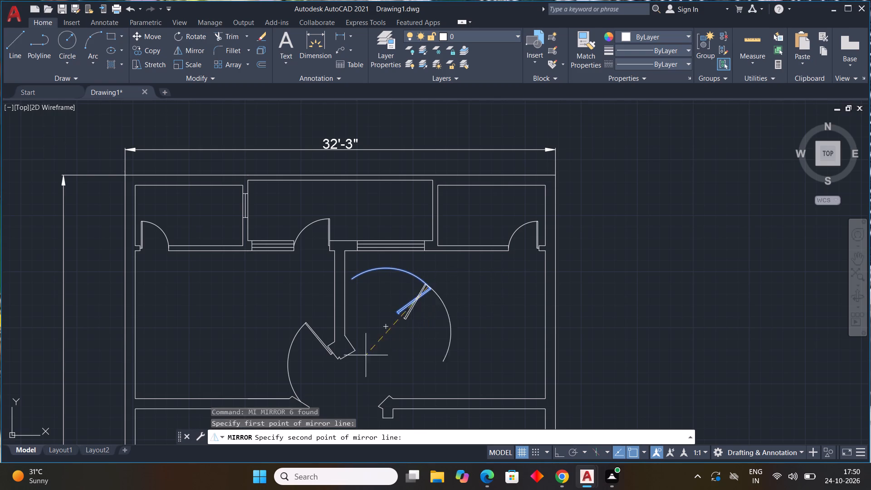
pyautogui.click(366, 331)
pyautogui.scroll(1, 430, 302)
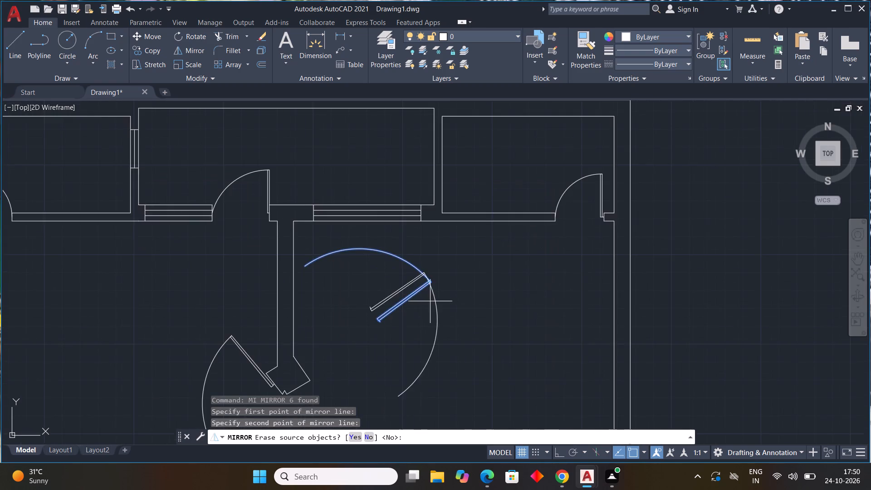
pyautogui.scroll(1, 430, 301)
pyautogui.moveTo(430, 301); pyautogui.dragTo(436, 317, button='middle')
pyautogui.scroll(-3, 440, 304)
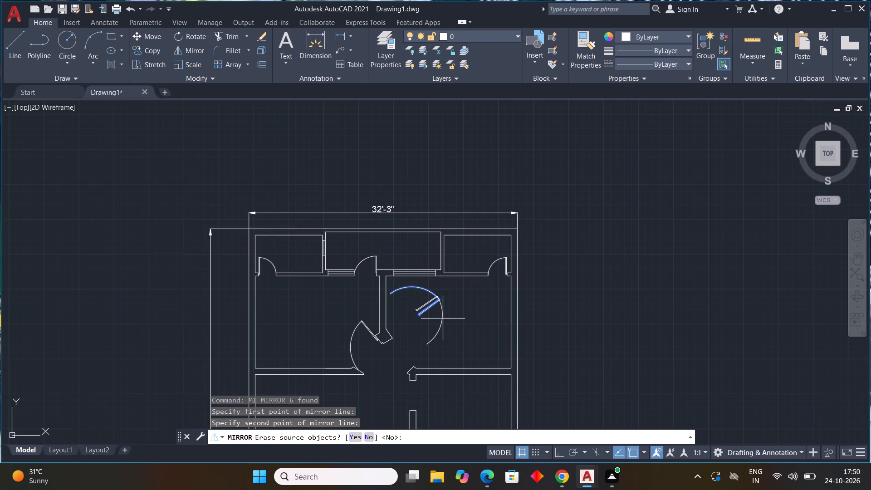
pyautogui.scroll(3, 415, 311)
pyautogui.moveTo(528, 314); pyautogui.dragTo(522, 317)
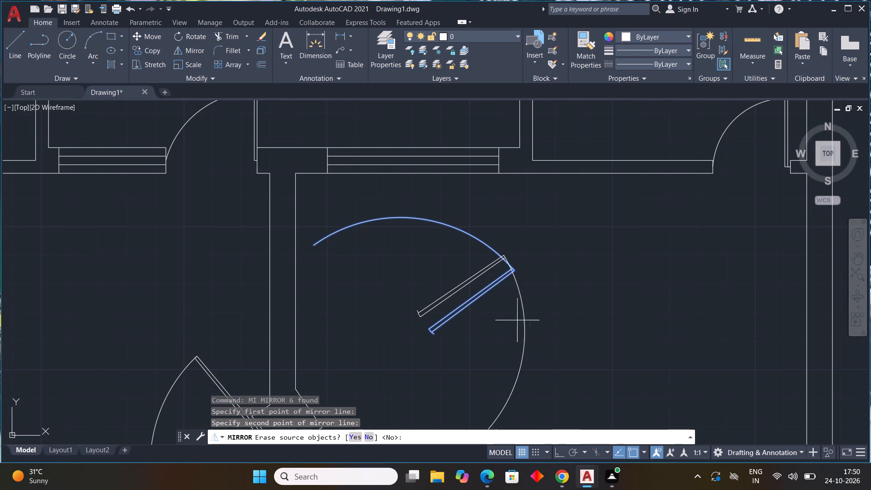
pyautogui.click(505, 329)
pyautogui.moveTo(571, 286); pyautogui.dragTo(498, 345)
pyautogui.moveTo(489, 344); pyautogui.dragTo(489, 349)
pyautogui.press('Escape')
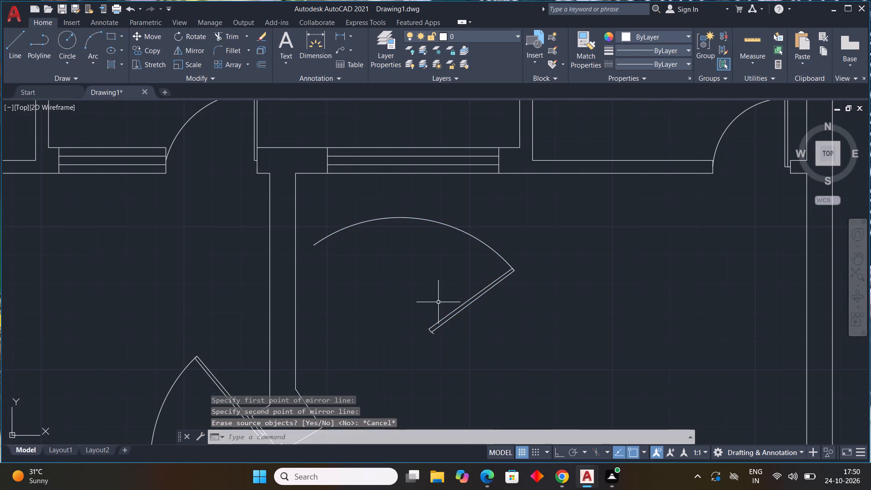
# Draw a 1" line down from the midpoint of the short wall stub's lower end, below the upper-right room.
pyautogui.scroll(-2, 465, 272)
pyautogui.moveTo(477, 285); pyautogui.dragTo(499, 246, button='middle')
pyautogui.scroll(-2, 486, 225)
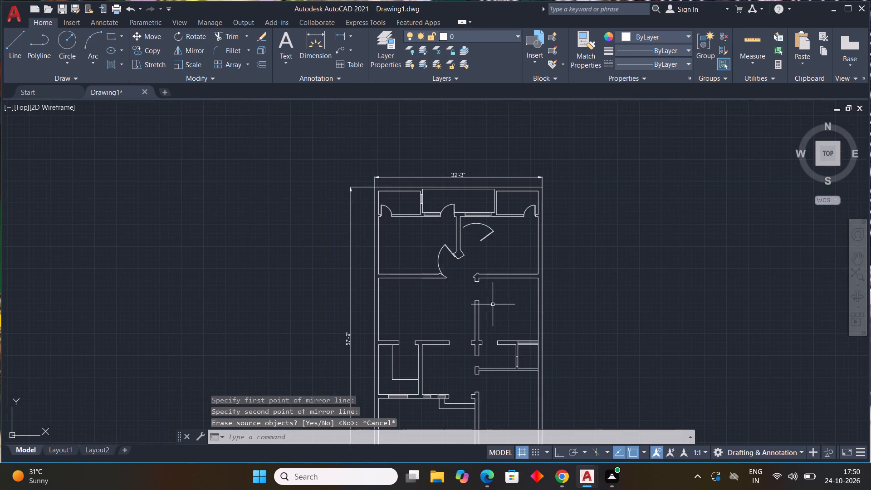
pyautogui.moveTo(490, 307); pyautogui.dragTo(460, 276, button='middle')
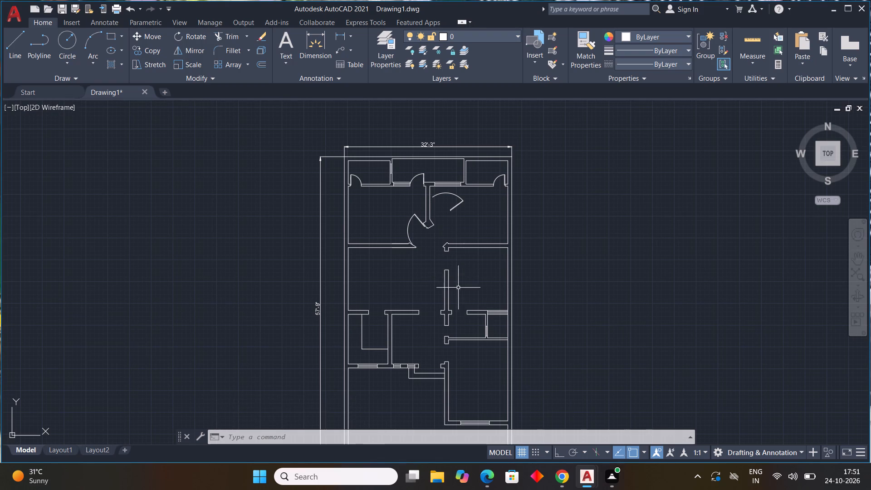
pyautogui.scroll(1, 449, 260)
pyautogui.moveTo(445, 250); pyautogui.dragTo(438, 228, button='middle')
pyautogui.write('L')
pyautogui.press('space')
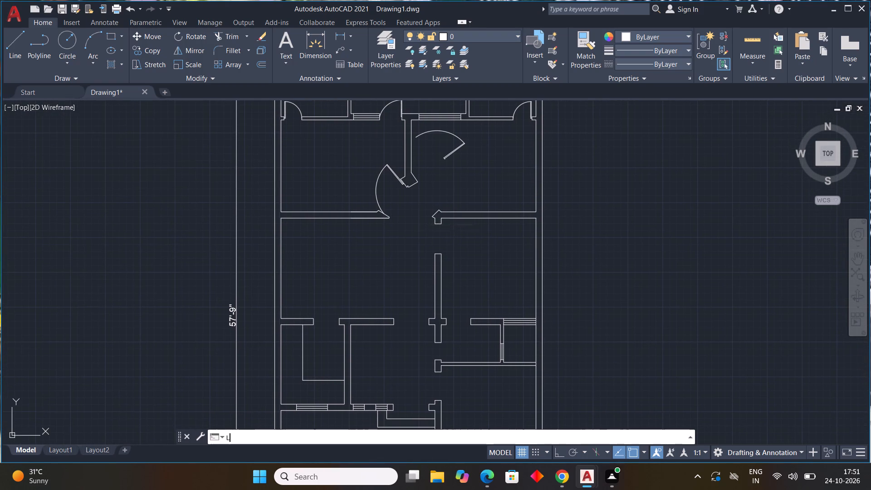
pyautogui.scroll(-1, 451, 221)
pyautogui.scroll(3, 432, 235)
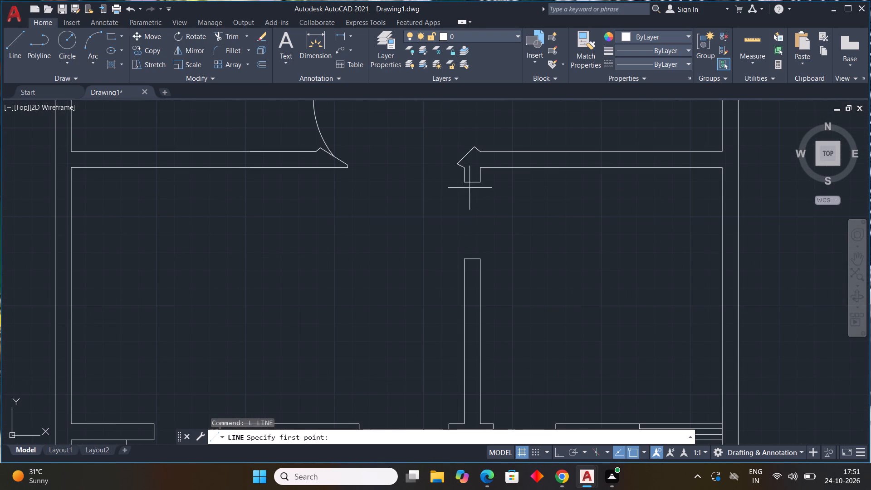
pyautogui.click(470, 183)
pyautogui.write('1"')
pyautogui.press('Return')
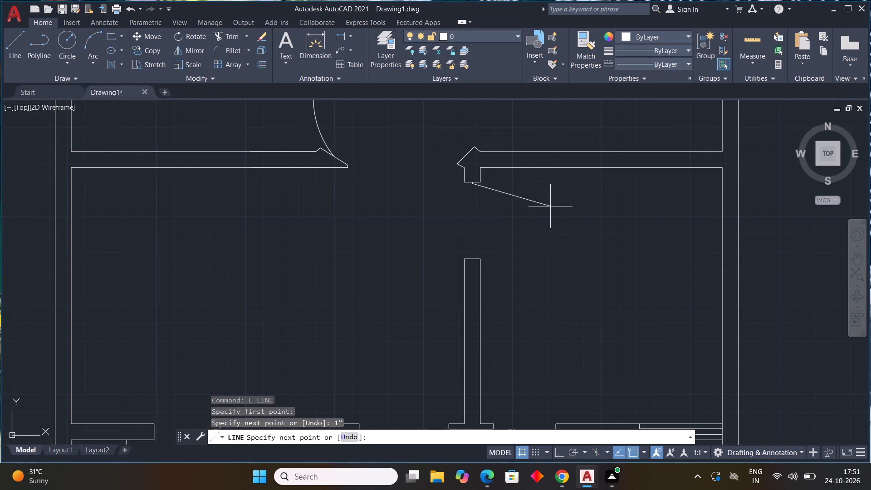
# With Ortho on, draw a 3' by 1" horizontal door leaf running right from the free end of the 1" line.
pyautogui.press('F8')
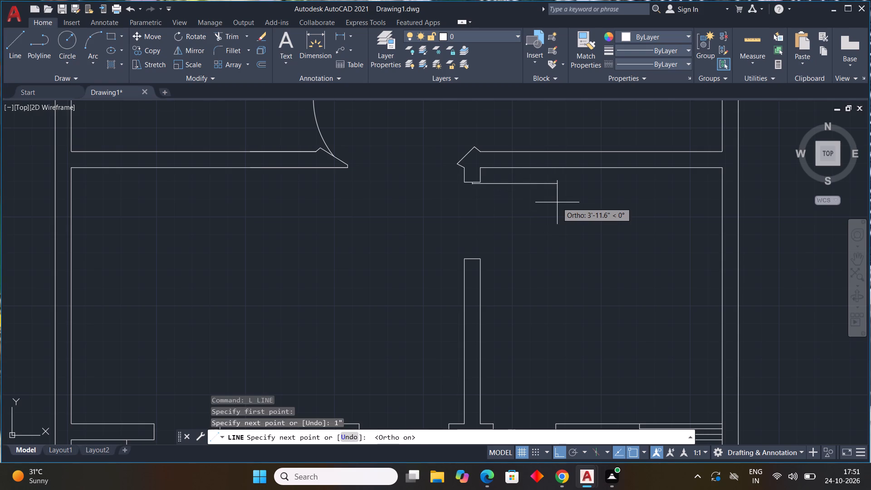
pyautogui.write("3'")
pyautogui.press('Return')
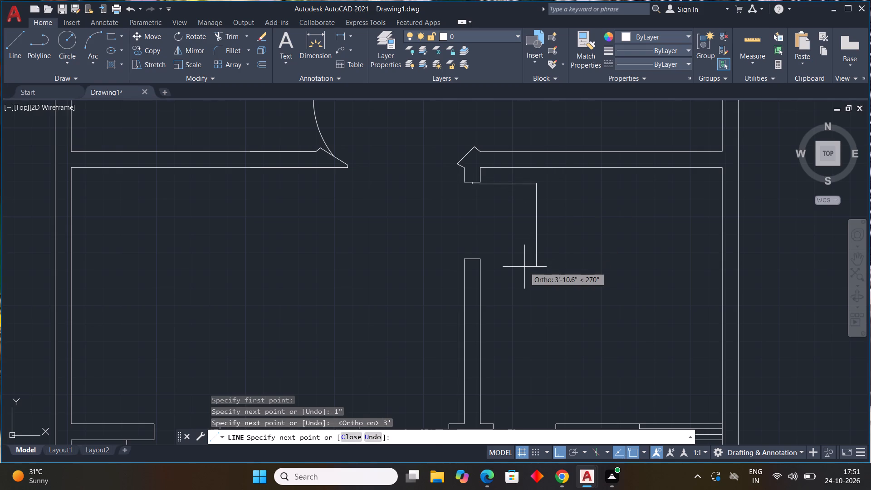
pyautogui.write('1"')
pyautogui.press('Return')
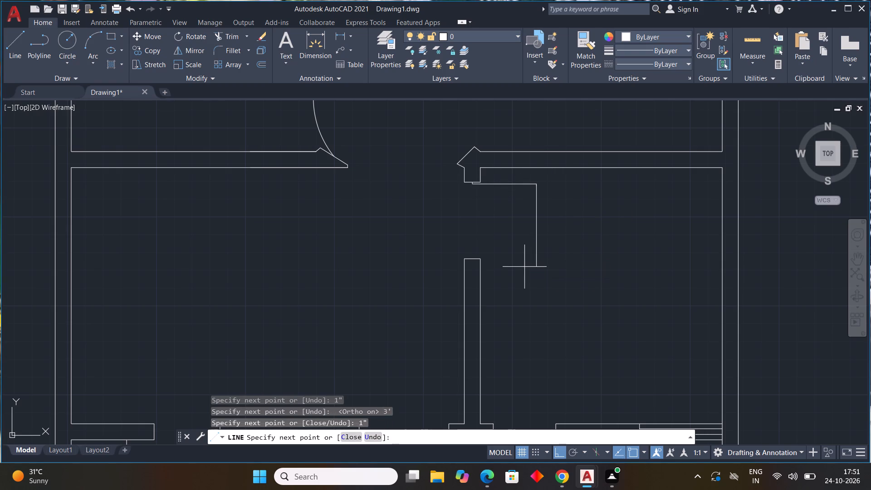
pyautogui.write("3'")
pyautogui.press('Return')
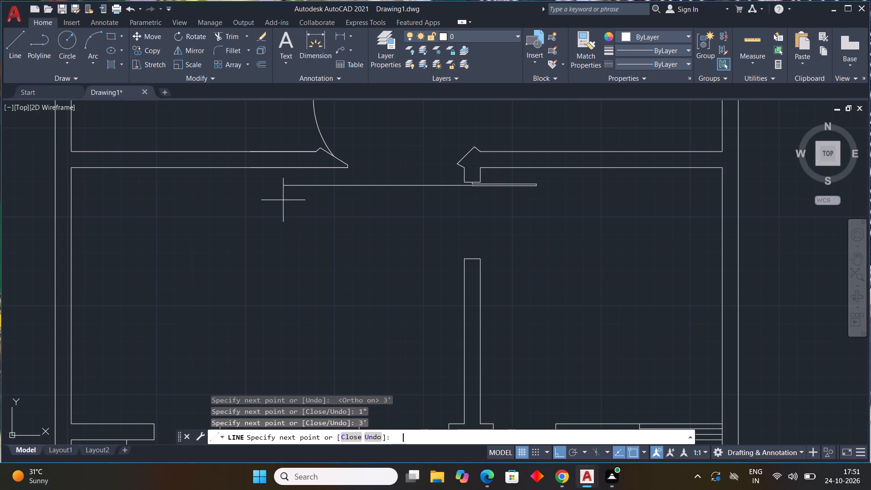
pyautogui.moveTo(399, 176); pyautogui.dragTo(387, 256, button='middle')
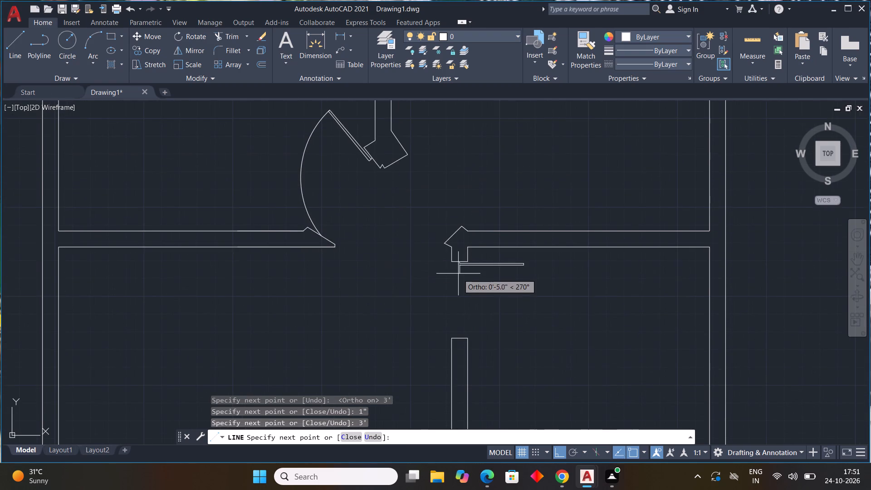
pyautogui.scroll(4, 458, 272)
pyautogui.click(466, 218)
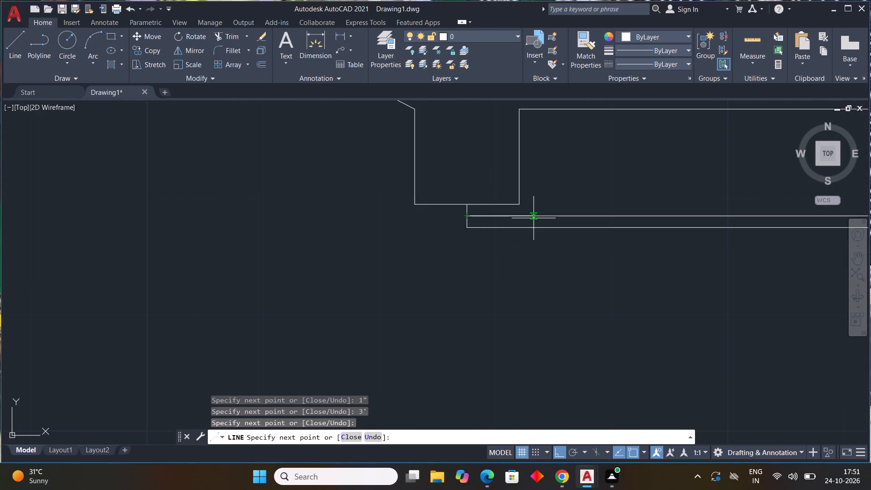
pyautogui.press('Escape')
# Draw a three-point swing arc from the new 3' door leaf's free end to the top of the wall below.
pyautogui.click(84, 57)
pyautogui.click(104, 78)
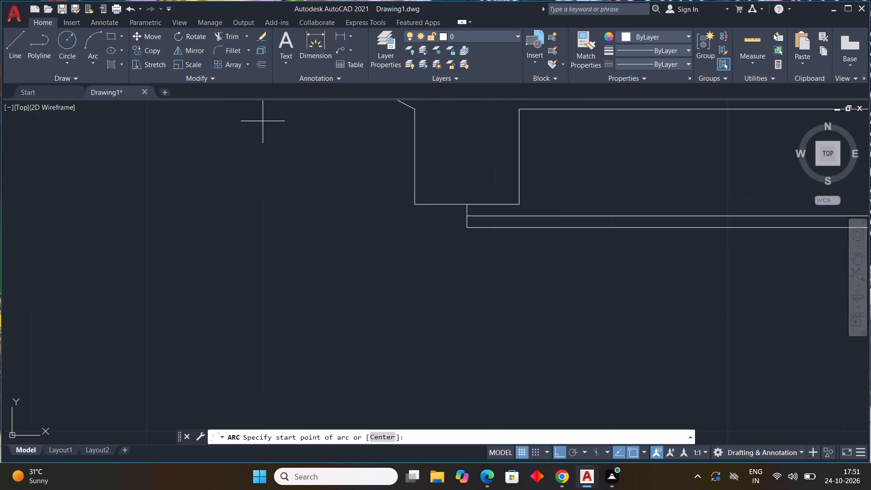
pyautogui.scroll(-3, 496, 204)
pyautogui.scroll(3, 594, 210)
pyautogui.click(591, 206)
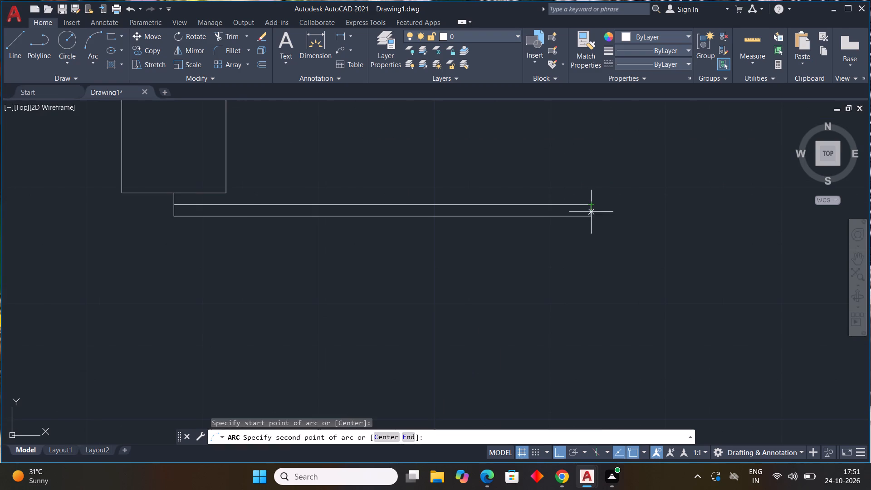
pyautogui.click(591, 217)
pyautogui.scroll(-4, 584, 247)
pyautogui.scroll(1, 584, 248)
pyautogui.moveTo(584, 248); pyautogui.dragTo(594, 218, button='middle')
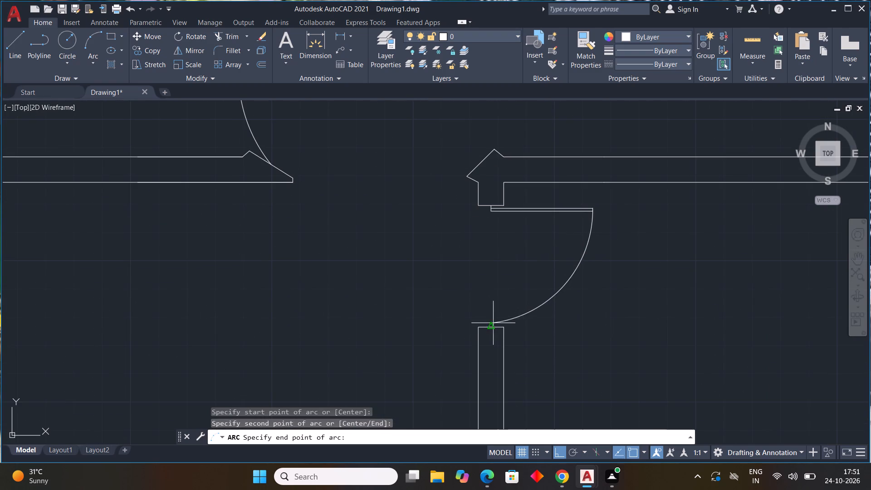
pyautogui.click(488, 325)
# At the middle-left room's door opening, draw a 3' by 1" leaf hanging down from the right jamb, offset 1" from its midpoint.
pyautogui.scroll(-3, 538, 267)
pyautogui.moveTo(577, 261); pyautogui.dragTo(534, 136, button='middle')
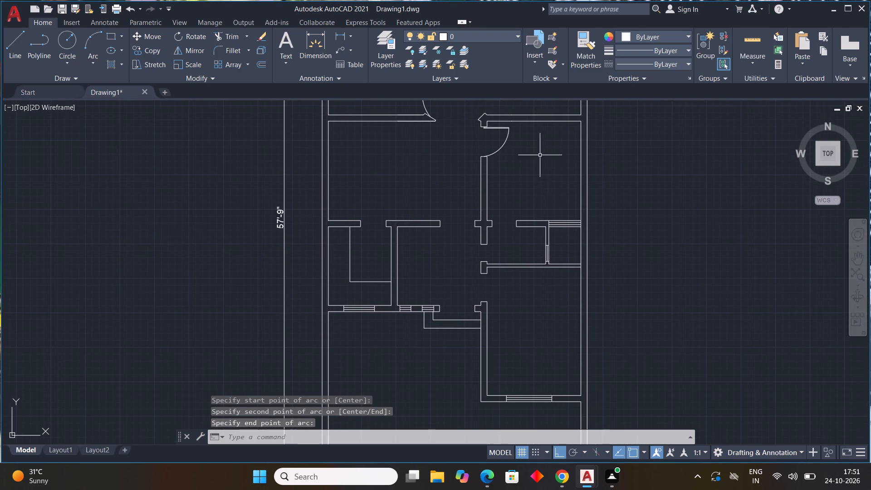
pyautogui.moveTo(556, 246); pyautogui.dragTo(560, 213, button='middle')
pyautogui.scroll(-1, 560, 213)
pyautogui.scroll(1, 532, 209)
pyautogui.moveTo(532, 209); pyautogui.dragTo(532, 214, button='middle')
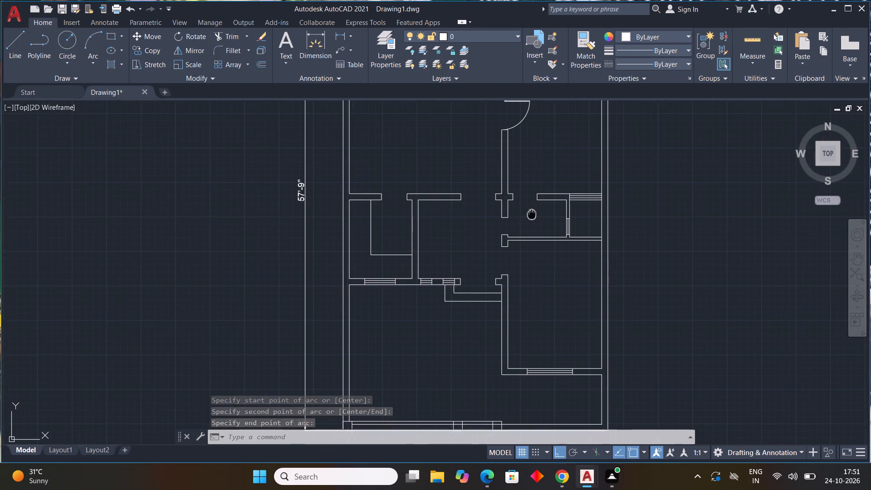
pyautogui.moveTo(532, 214); pyautogui.dragTo(522, 221, button='middle')
pyautogui.scroll(2, 504, 239)
pyautogui.moveTo(504, 239); pyautogui.dragTo(628, 257, button='middle')
pyautogui.middleClick(629, 256)
pyautogui.moveTo(632, 256); pyautogui.dragTo(661, 256, button='middle')
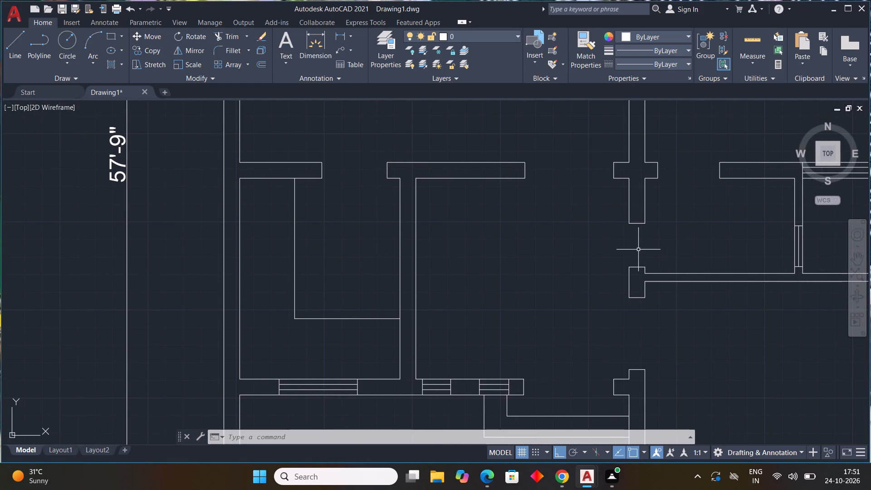
pyautogui.press('l')
pyautogui.press('space')
pyautogui.click(388, 172)
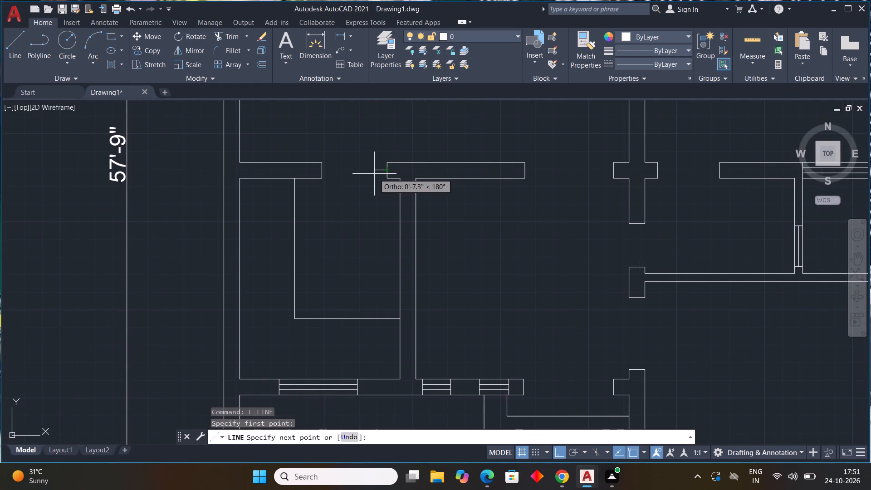
pyautogui.write('1"')
pyautogui.press('Return')
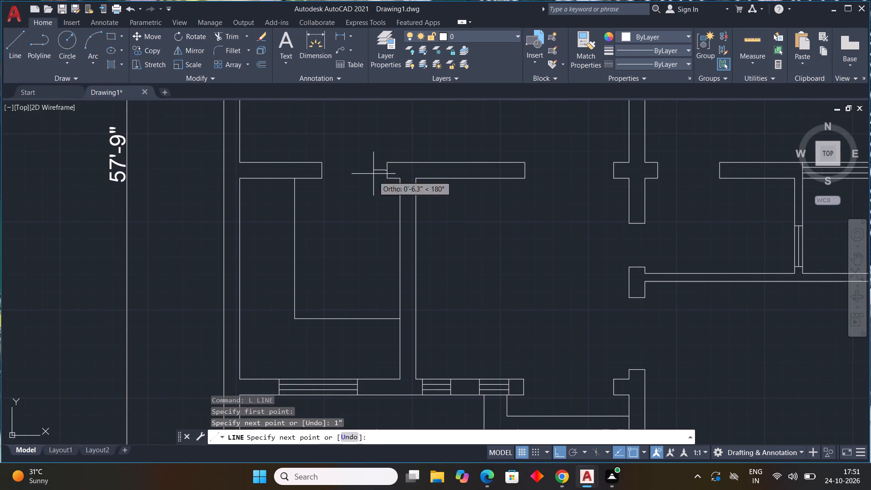
pyautogui.write("3'")
pyautogui.press('Return')
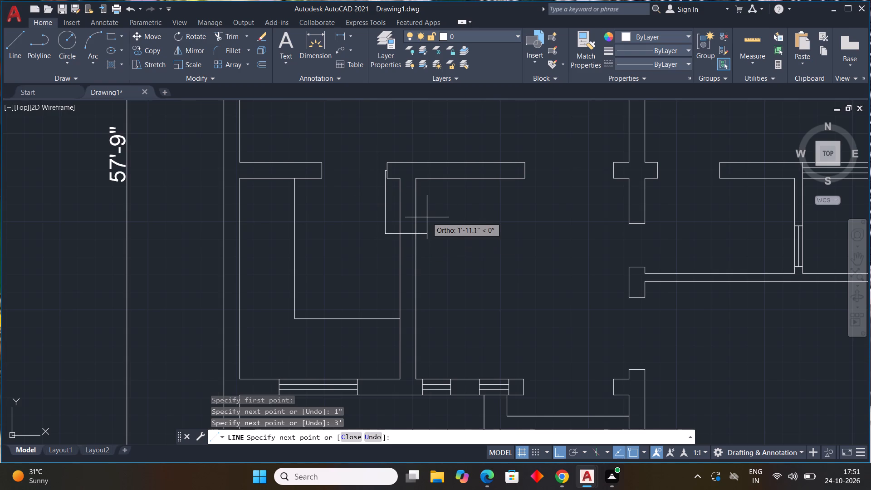
pyautogui.write('1"')
pyautogui.press('Return')
pyautogui.scroll(2, 390, 167)
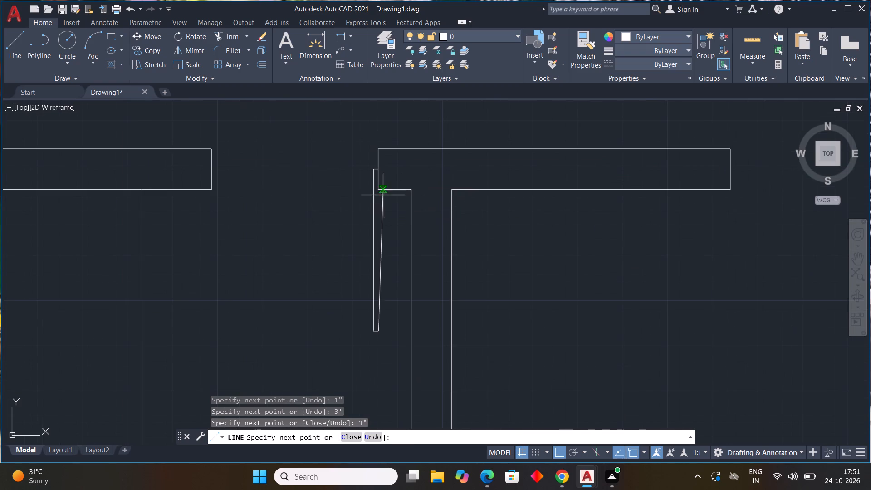
pyautogui.click(383, 189)
pyautogui.press('Escape')
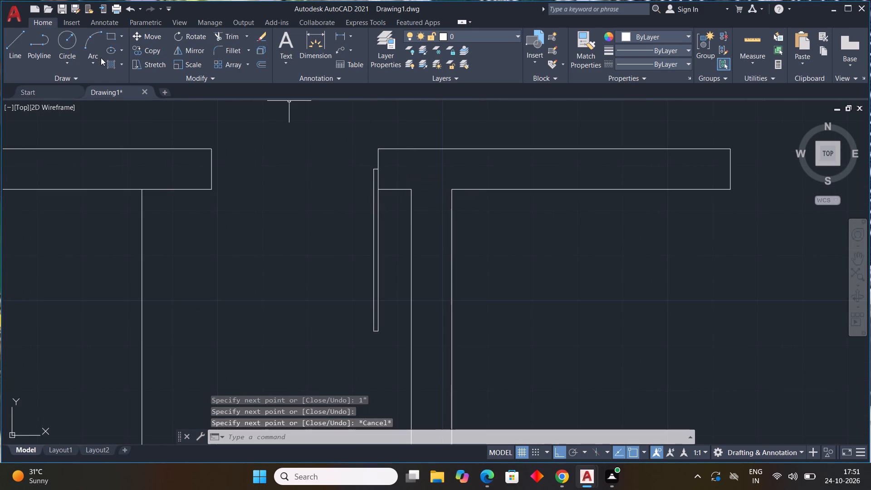
# Draw a three-point swing arc from this leaf's lower end to the midpoint of the opening's opposite jamb.
pyautogui.click(101, 58)
pyautogui.click(101, 75)
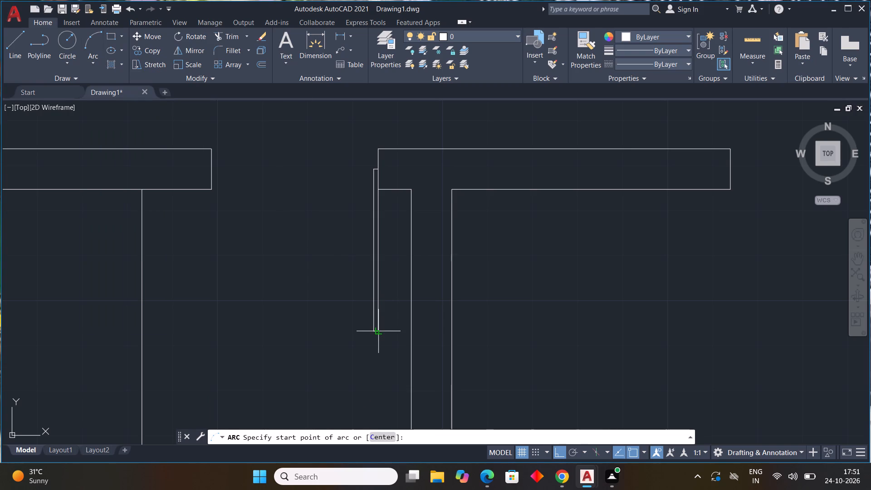
pyautogui.click(379, 333)
pyautogui.click(372, 334)
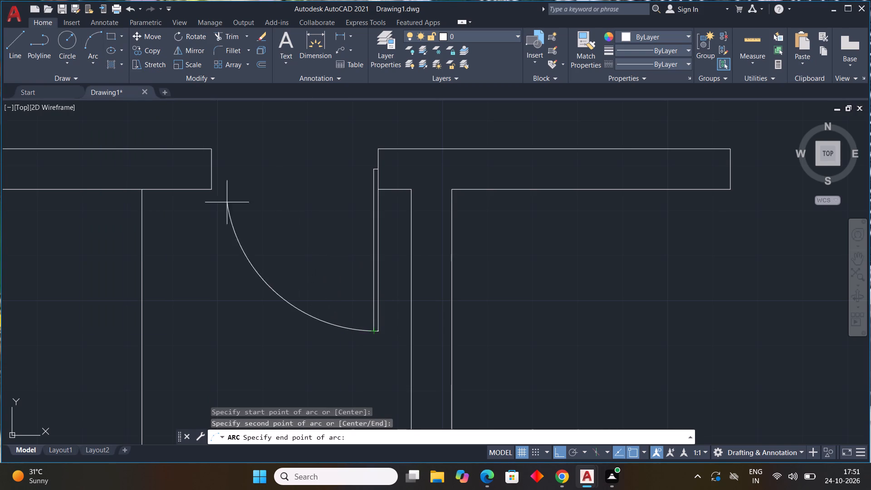
pyautogui.click(212, 167)
# Draw a horizontal line across the wide opening between the central partition and the column stub, along the walls' lower edge.
pyautogui.scroll(-4, 247, 214)
pyautogui.moveTo(355, 247); pyautogui.dragTo(342, 260, button='middle')
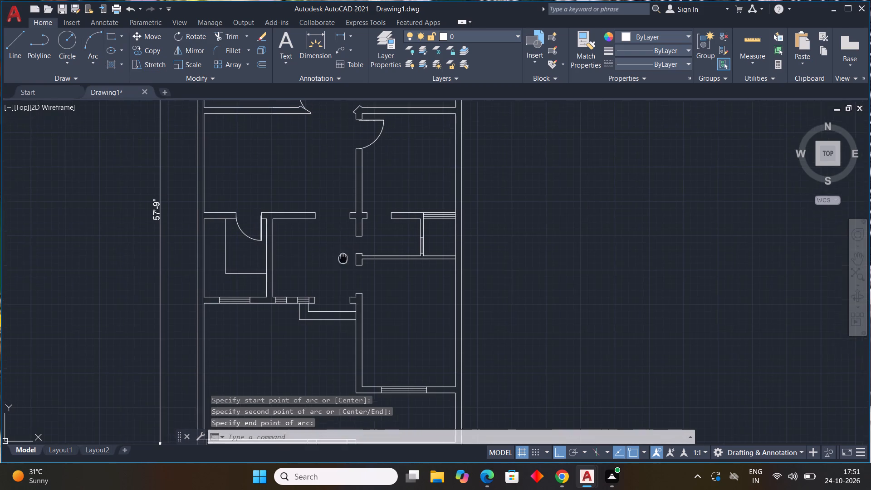
pyautogui.moveTo(342, 260); pyautogui.dragTo(343, 263, button='middle')
pyautogui.middleClick(343, 262)
pyautogui.press('Escape')
pyautogui.press('Escape')
pyautogui.press('Escape')
pyautogui.press('Escape')
pyautogui.moveTo(320, 233); pyautogui.dragTo(335, 240, button='middle')
pyautogui.write('L')
pyautogui.press('space')
pyautogui.scroll(3, 332, 234)
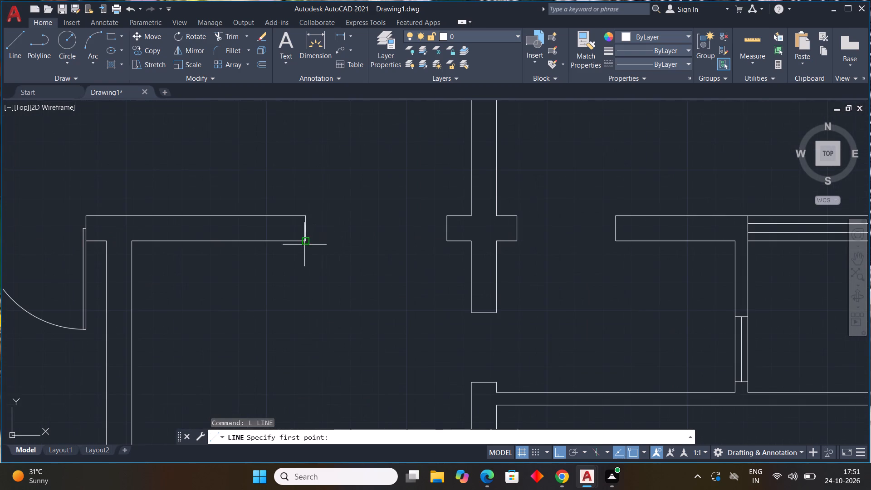
pyautogui.moveTo(305, 241); pyautogui.dragTo(316, 243)
pyautogui.click(443, 239)
pyautogui.press('Escape')
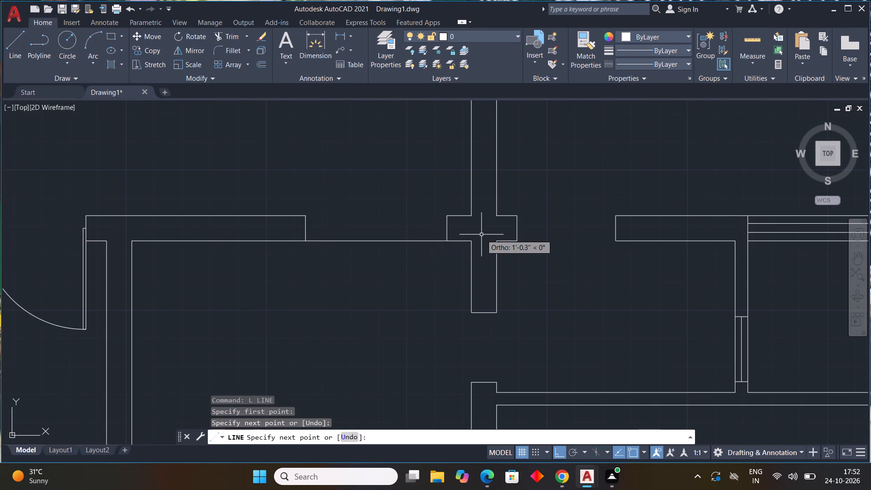
# Draw a vertical guide line about 2'-0.7" upward from the midpoint of the line across the opening.
pyautogui.press('space')
pyautogui.moveTo(376, 240); pyautogui.dragTo(375, 220)
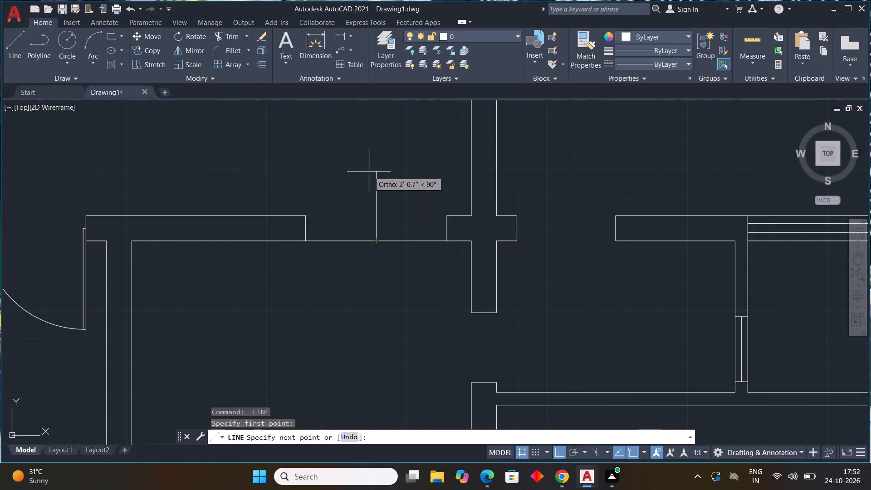
pyautogui.click(369, 171)
pyautogui.press('Escape')
# Draw a 2' by 1" vertical door leaf upward from the midpoint of the wide opening's right jamb.
pyautogui.press('l')
pyautogui.press('space')
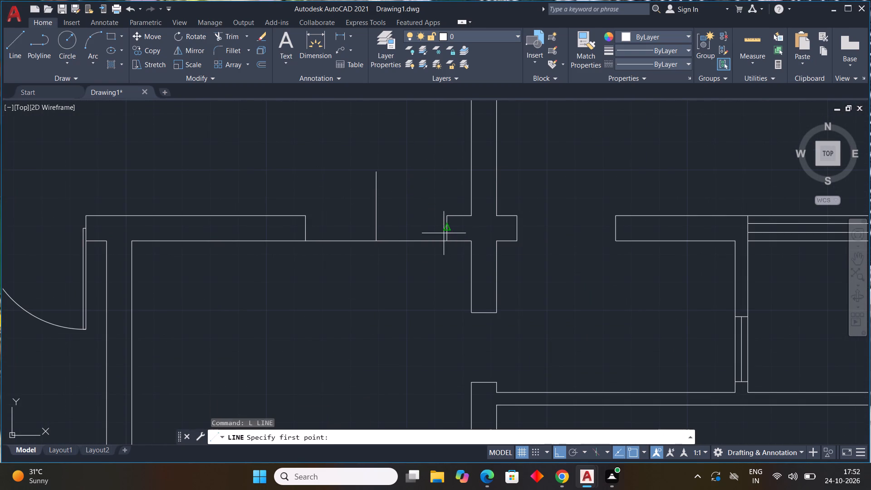
pyautogui.moveTo(447, 230); pyautogui.dragTo(439, 231)
pyautogui.write('1"')
pyautogui.press('Return')
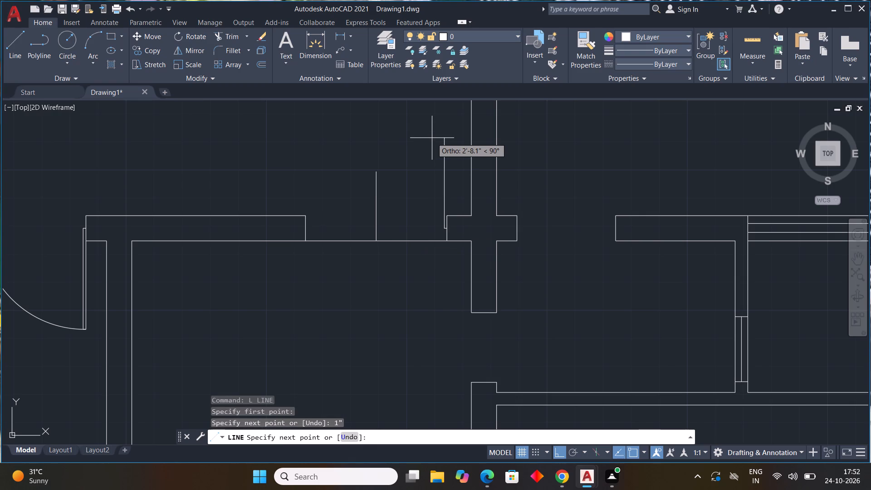
pyautogui.write("2'")
pyautogui.press('Return')
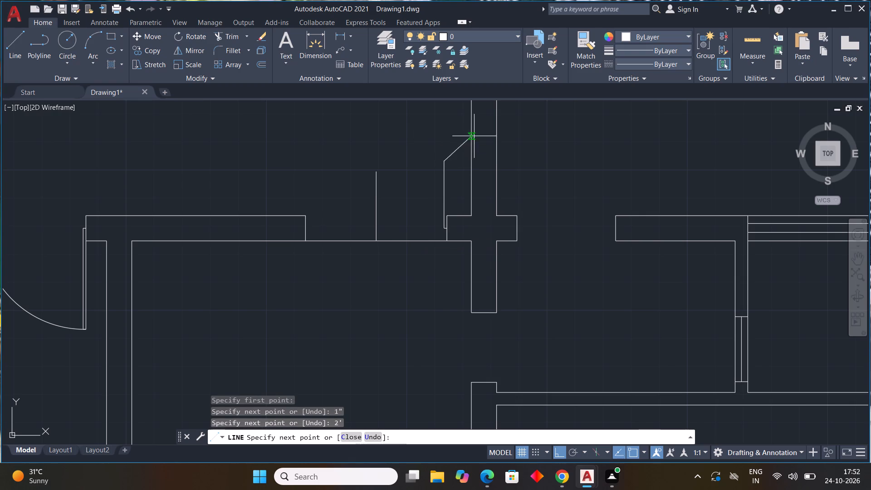
pyautogui.write('1"')
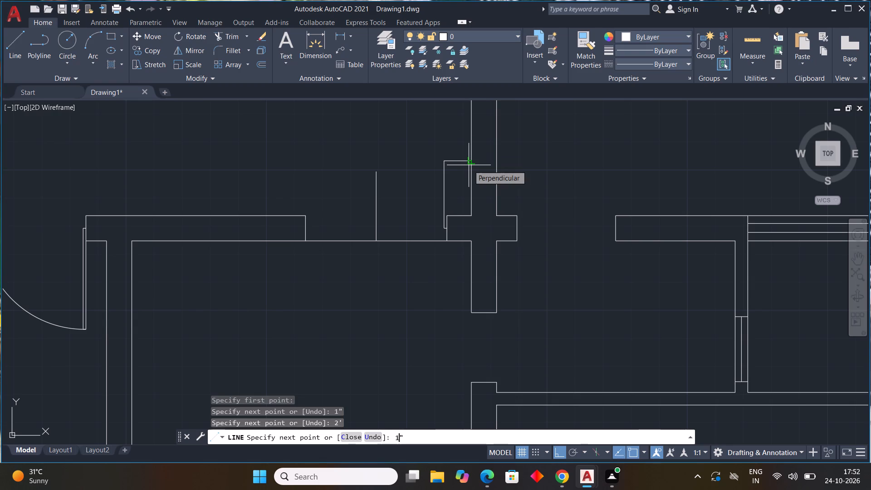
pyautogui.press('Return')
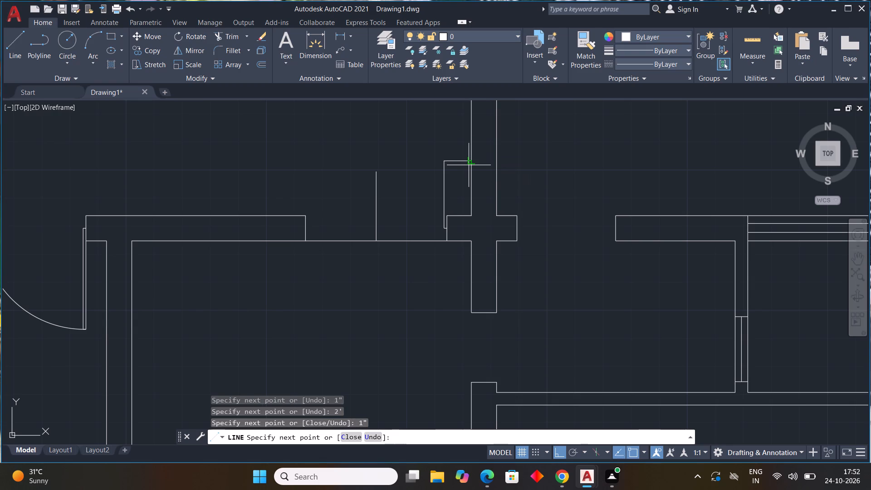
pyautogui.scroll(3, 450, 216)
pyautogui.click(438, 211)
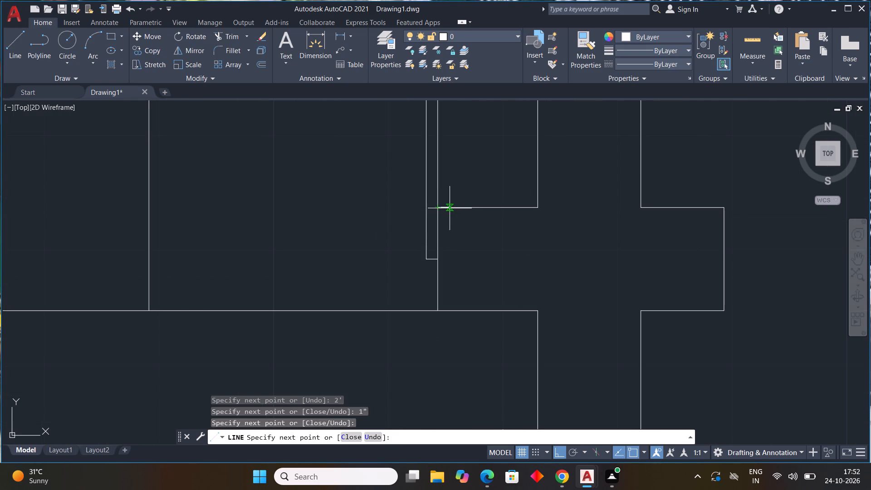
pyautogui.scroll(-4, 450, 208)
pyautogui.press('Escape')
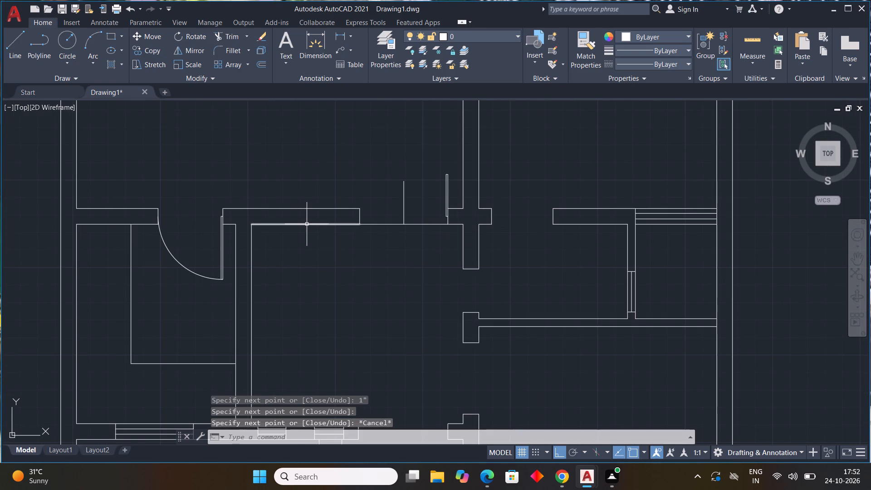
# From the midpoint of the wide opening's left jamb, draw a 1" line right and a 2' line up for the second leaf.
pyautogui.write('L')
pyautogui.press('space')
pyautogui.scroll(2, 359, 202)
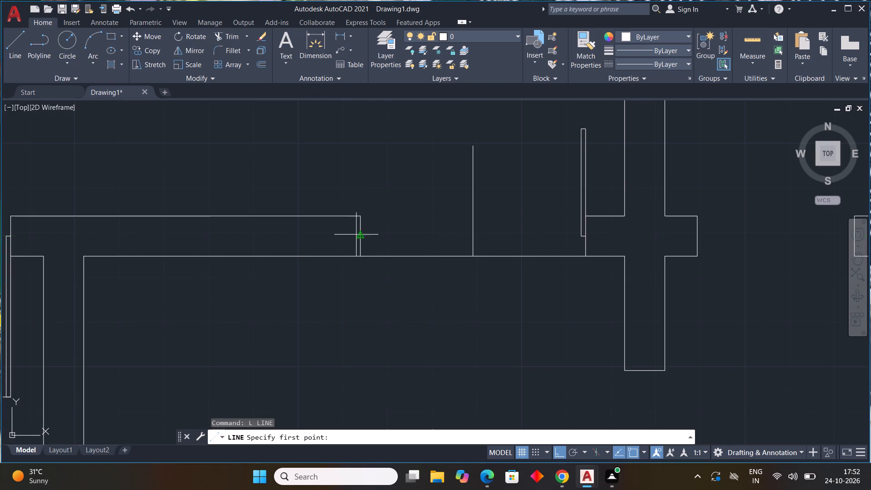
pyautogui.moveTo(360, 235); pyautogui.dragTo(373, 237)
pyautogui.write('1"')
pyautogui.press('Return')
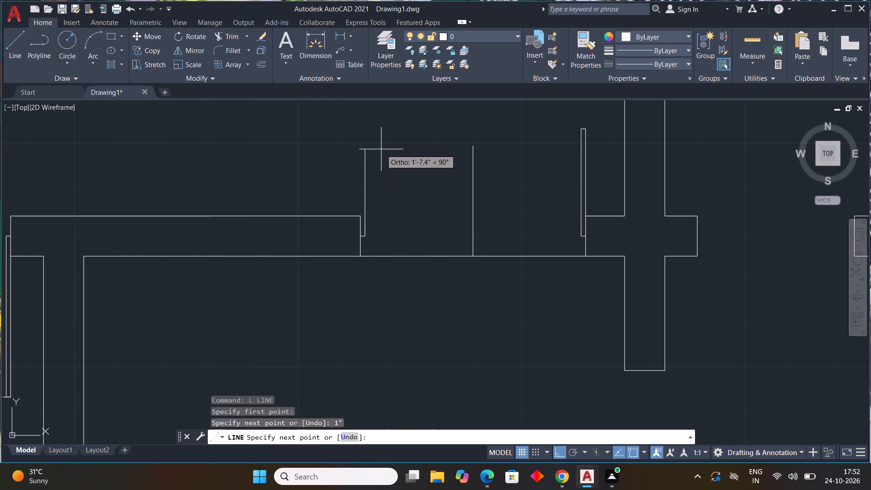
pyautogui.write("2'")
pyautogui.press('Return')
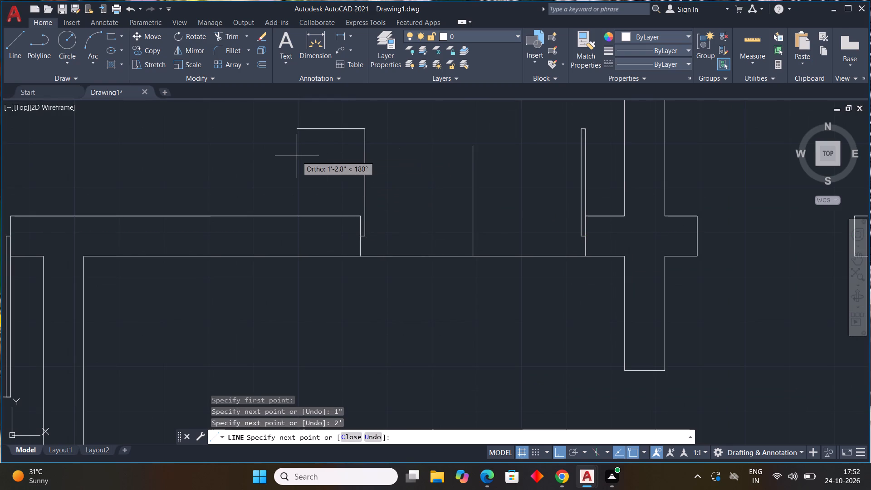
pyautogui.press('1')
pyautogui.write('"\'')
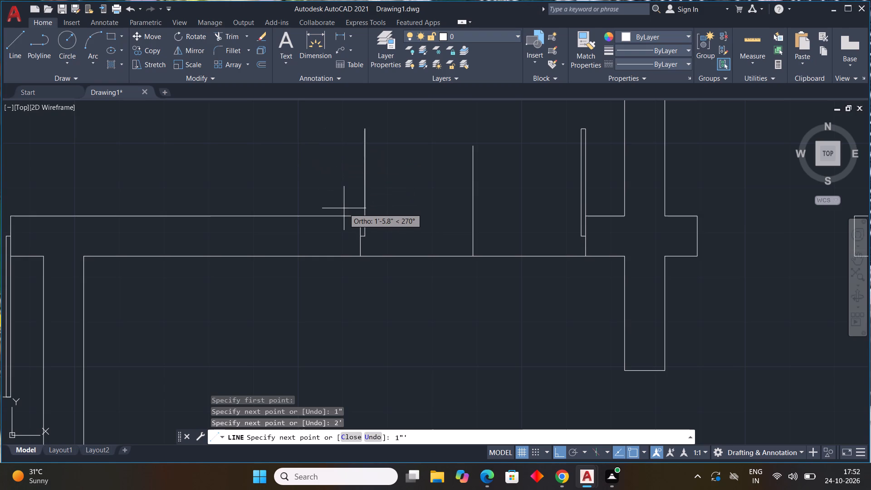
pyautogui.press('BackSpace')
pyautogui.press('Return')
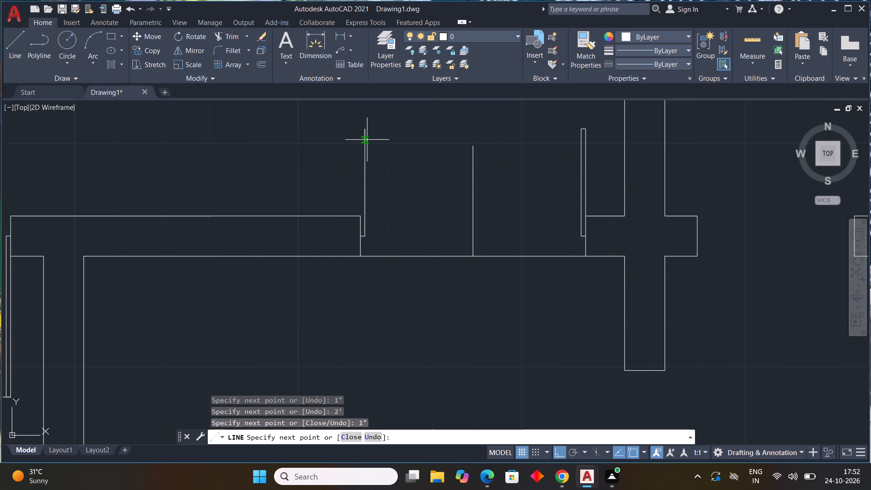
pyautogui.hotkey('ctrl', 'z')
# Complete the second leaf with a 1" top edge leftward and a line down to the wall corner.
pyautogui.write('1"')
pyautogui.press('Return')
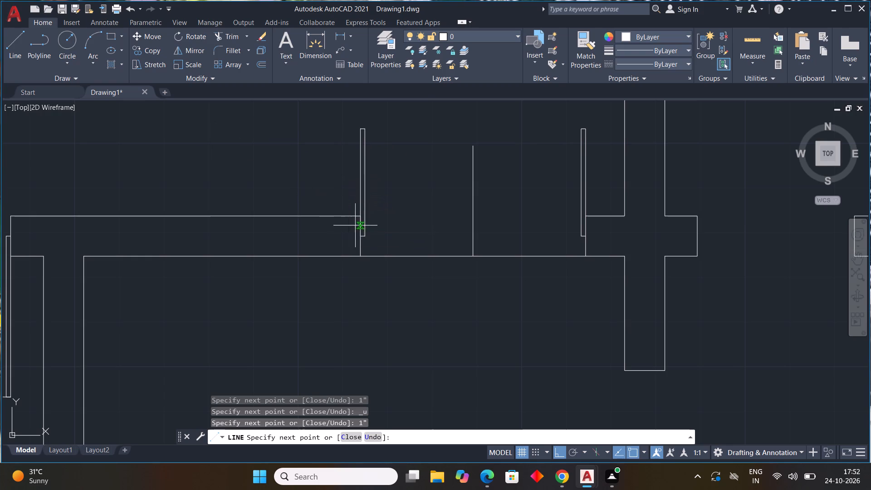
pyautogui.click(361, 216)
pyautogui.press('Escape')
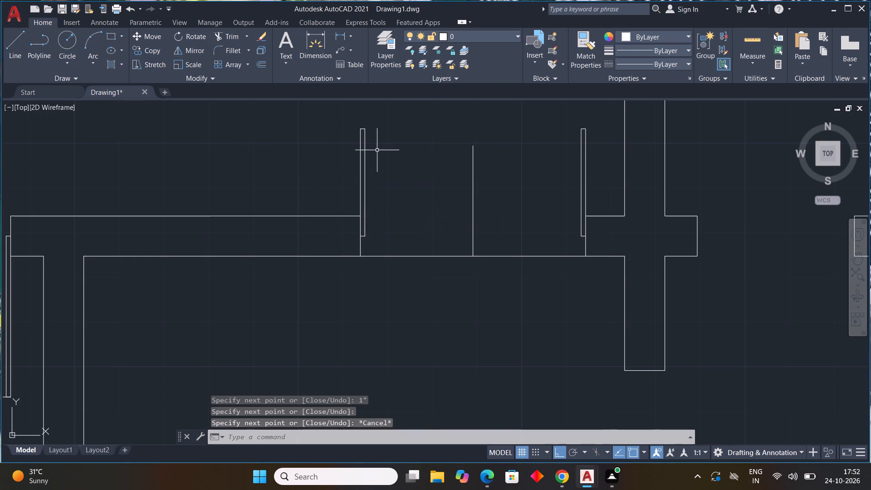
# Draw a three-point swing arc from the top of the left 2' leaf to the vertical guide line at mid-opening.
pyautogui.click(95, 58)
pyautogui.click(99, 79)
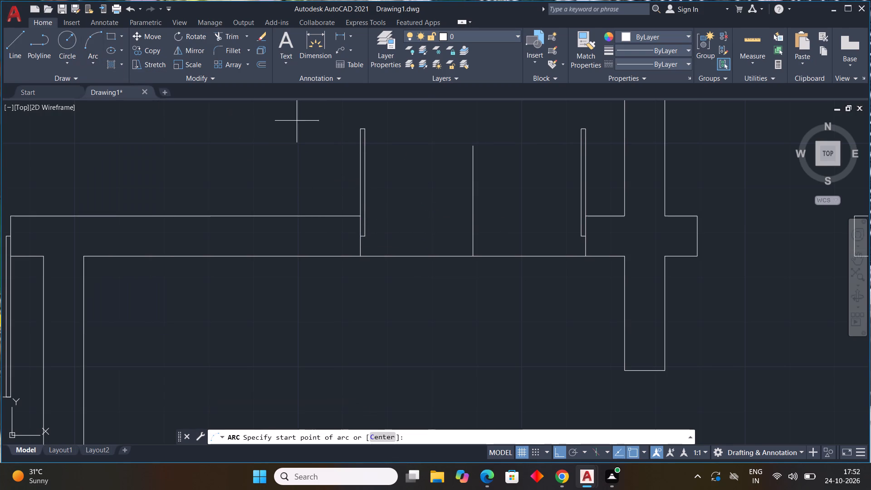
pyautogui.scroll(2, 345, 134)
pyautogui.click(382, 122)
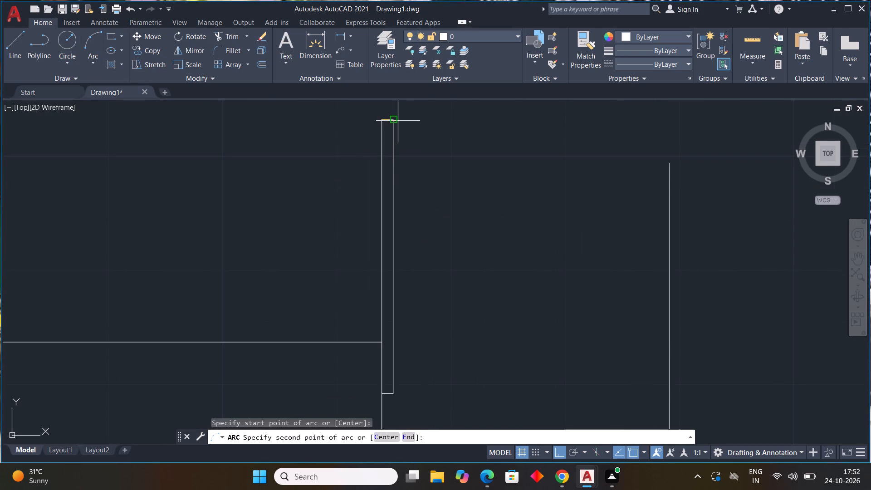
pyautogui.click(397, 121)
pyautogui.scroll(-3, 583, 296)
pyautogui.moveTo(583, 300); pyautogui.dragTo(482, 264, button='middle')
pyautogui.scroll(1, 481, 267)
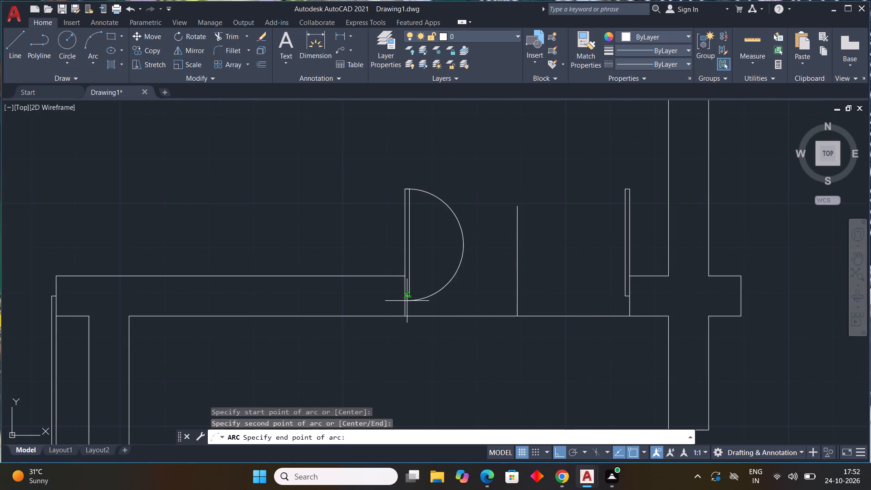
pyautogui.click(518, 294)
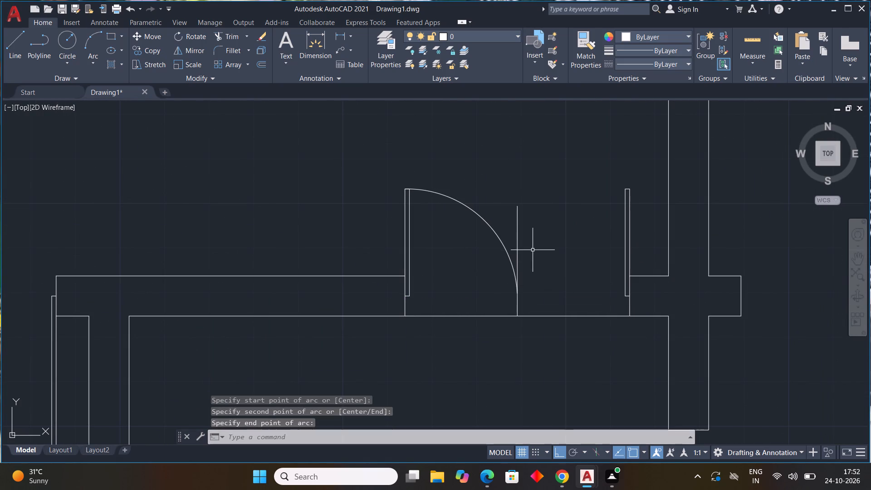
# Draw a three-point swing arc from the top of the right 2' leaf to the vertical guide line at mid-opening.
pyautogui.moveTo(95, 59); pyautogui.dragTo(101, 55)
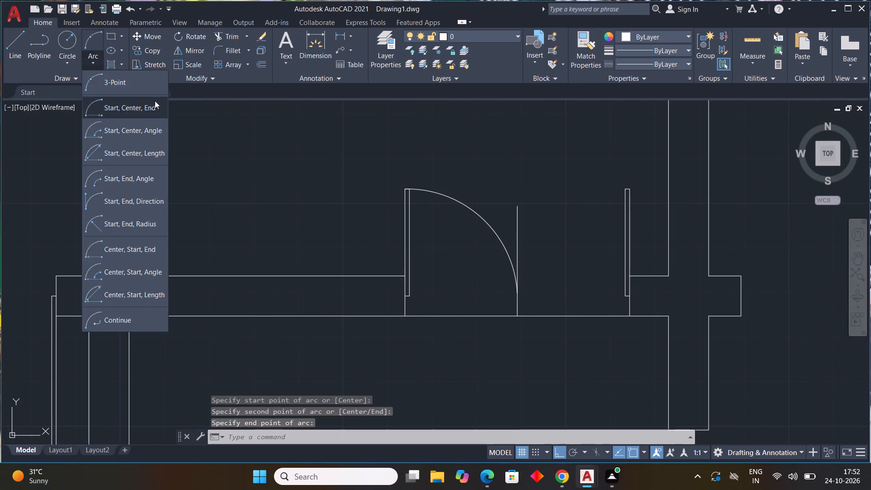
pyautogui.click(150, 88)
pyautogui.scroll(1, 650, 191)
pyautogui.moveTo(643, 190); pyautogui.dragTo(606, 163, button='middle')
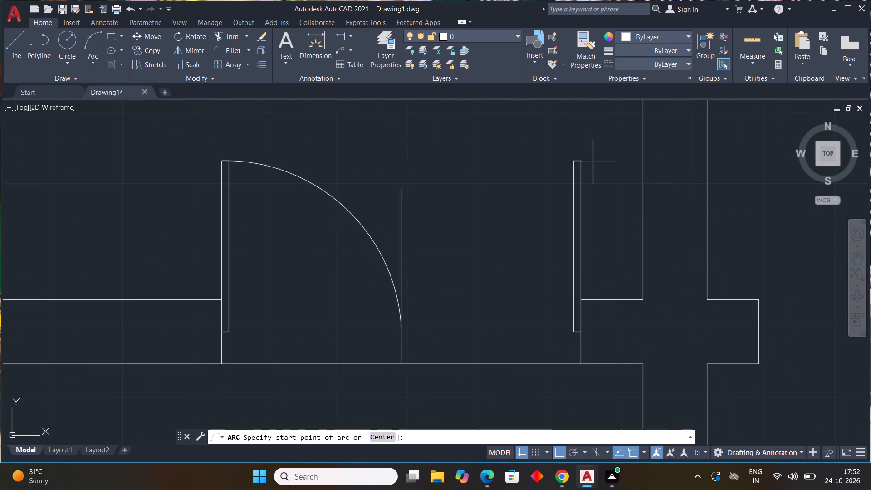
pyautogui.scroll(3, 586, 161)
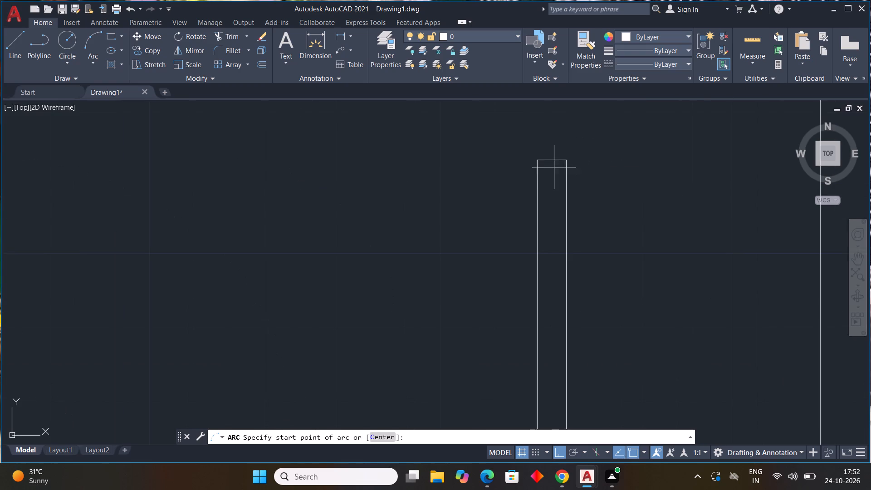
pyautogui.click(565, 160)
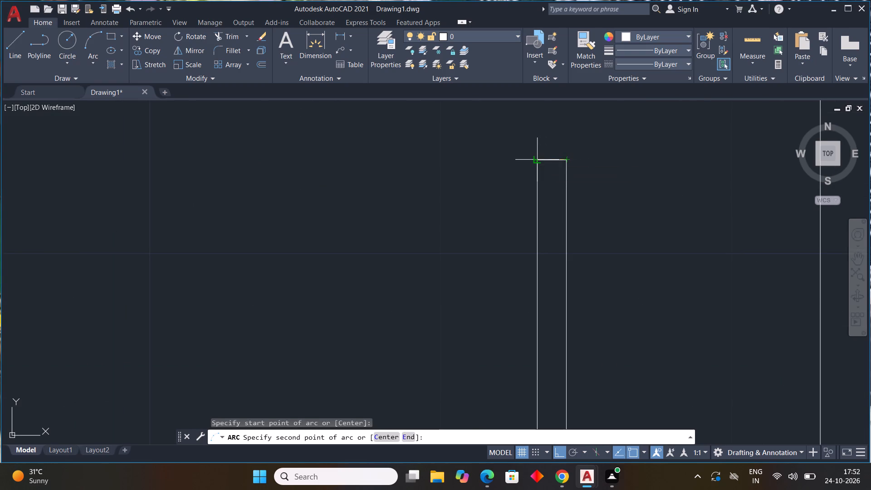
pyautogui.click(535, 162)
pyautogui.scroll(-2, 438, 227)
pyautogui.moveTo(438, 228); pyautogui.dragTo(574, 124, button='middle')
pyautogui.scroll(-1, 414, 250)
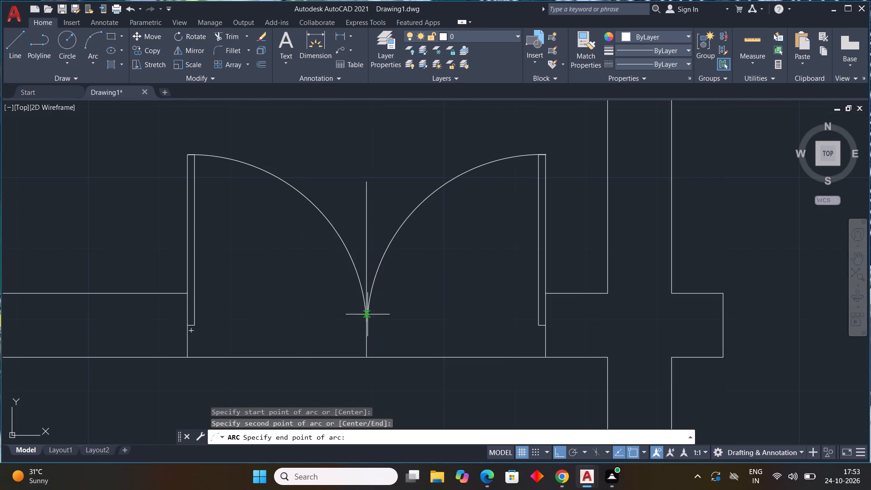
pyautogui.moveTo(367, 318); pyautogui.dragTo(377, 313)
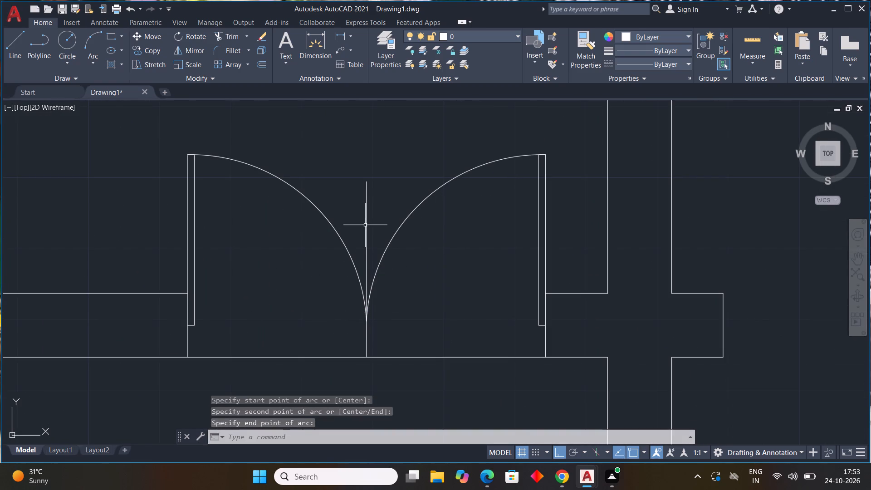
# Delete the vertical guide line at mid-opening and the horizontal line across the bottom of the double-door opening.
pyautogui.click(366, 225)
pyautogui.click(451, 357)
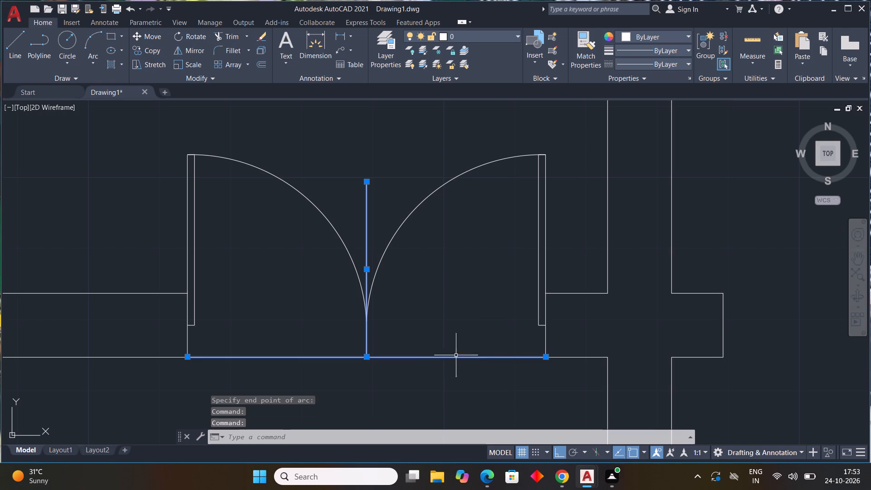
pyautogui.press('Delete')
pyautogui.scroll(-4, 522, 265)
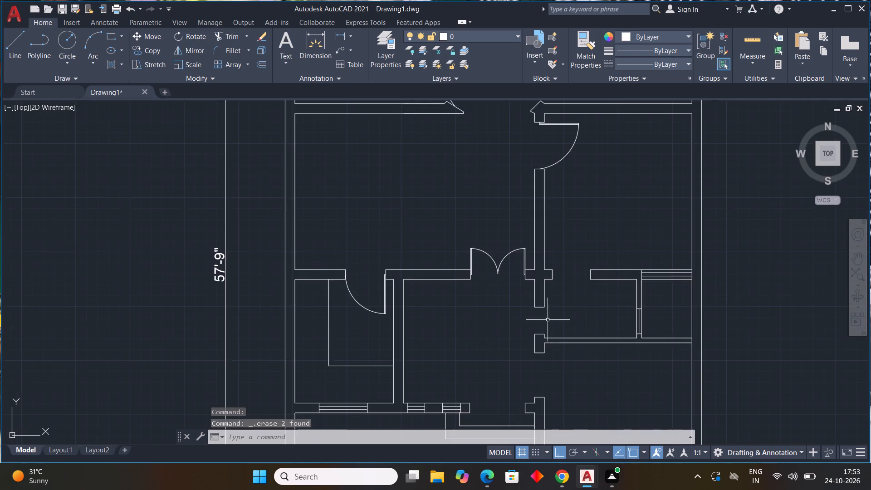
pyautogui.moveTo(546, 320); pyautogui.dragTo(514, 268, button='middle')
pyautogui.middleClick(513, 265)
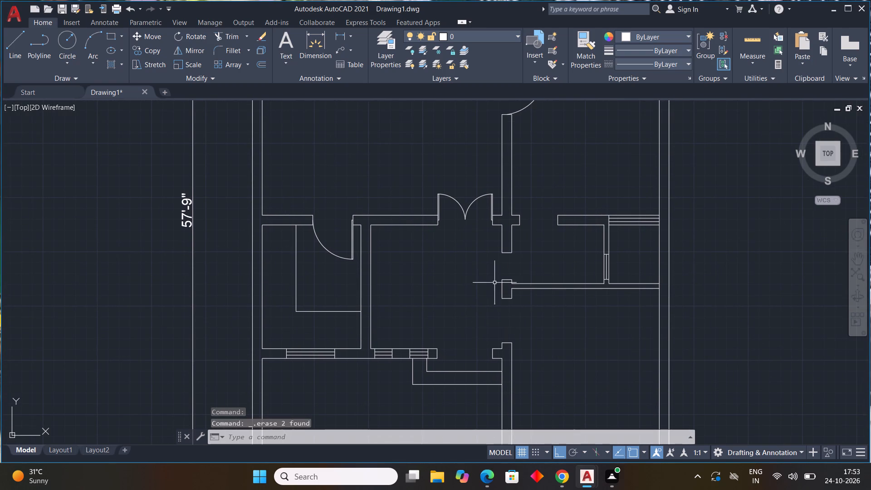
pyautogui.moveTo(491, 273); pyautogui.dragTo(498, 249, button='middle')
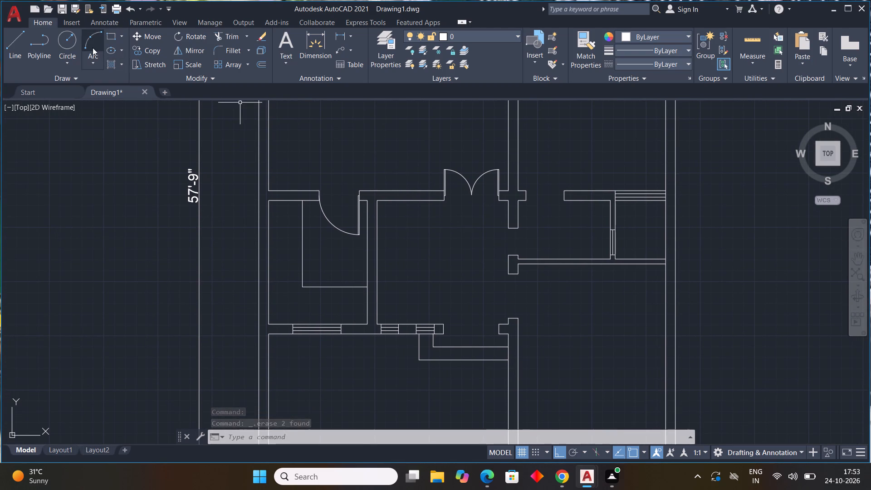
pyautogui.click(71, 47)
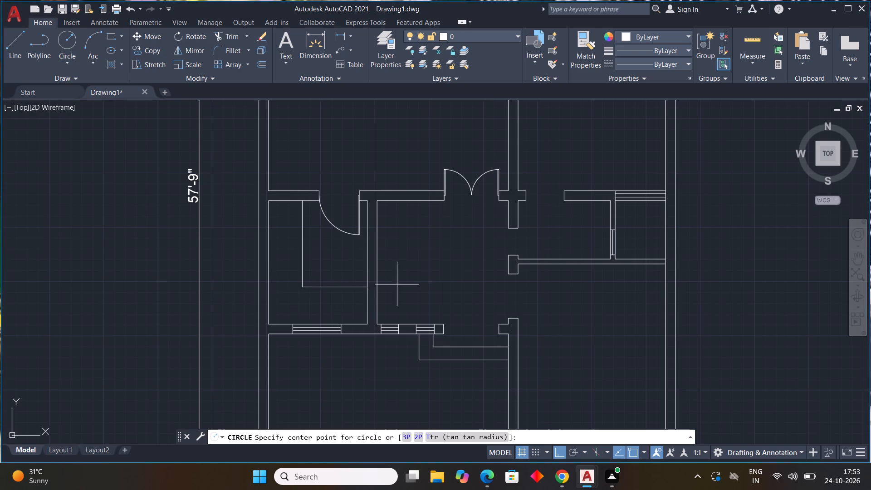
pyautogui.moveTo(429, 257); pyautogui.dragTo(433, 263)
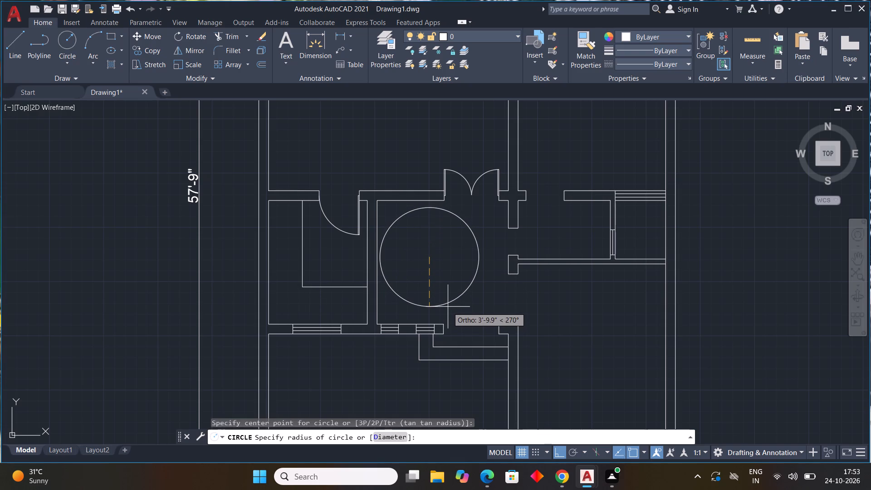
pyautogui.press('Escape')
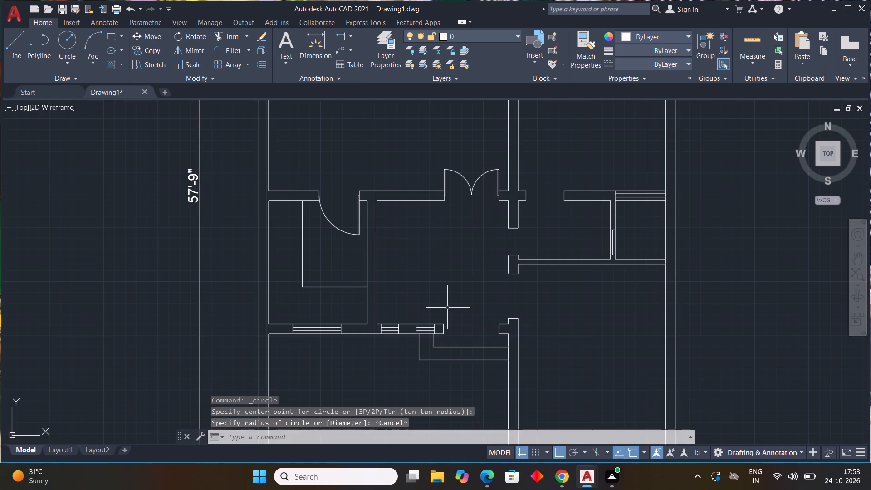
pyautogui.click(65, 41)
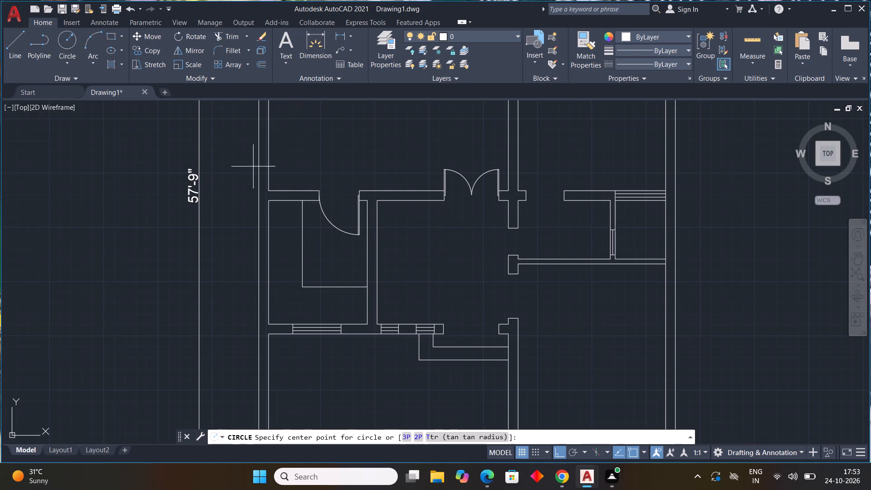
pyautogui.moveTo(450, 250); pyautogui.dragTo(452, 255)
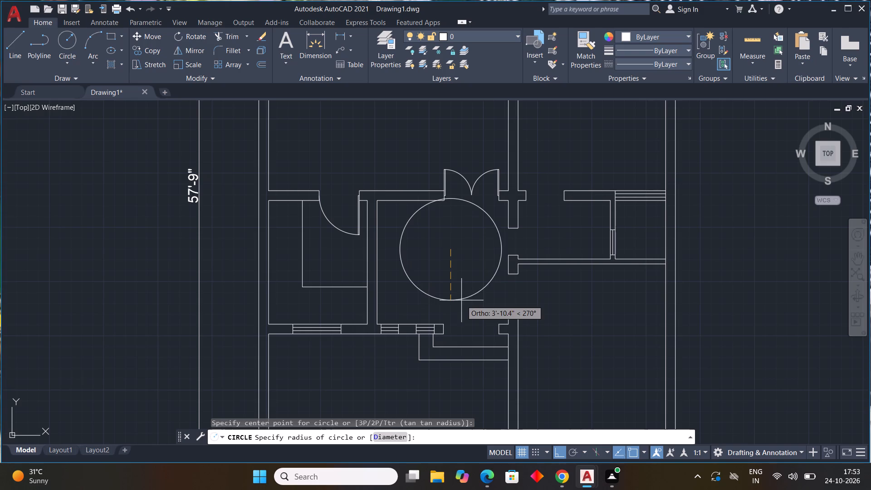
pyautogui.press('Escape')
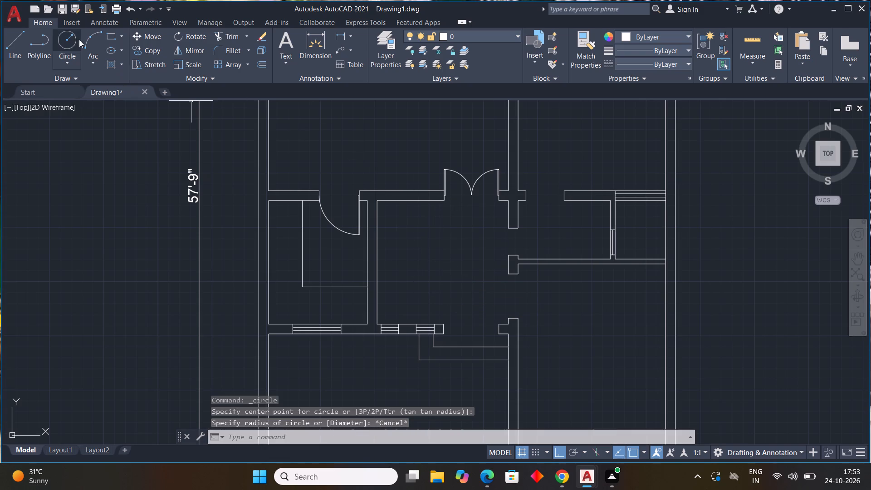
# Draw a circle of about 4'-4.6" radius in the middle of the room below the double door.
pyautogui.click(65, 39)
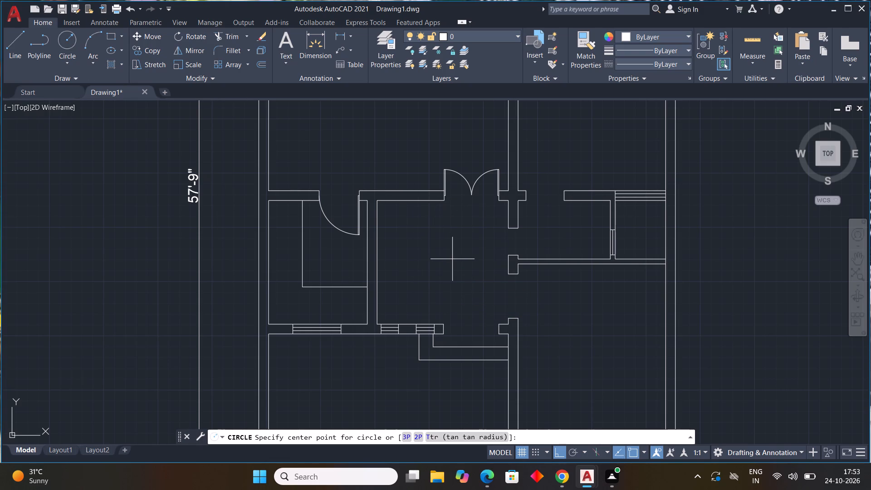
pyautogui.click(454, 261)
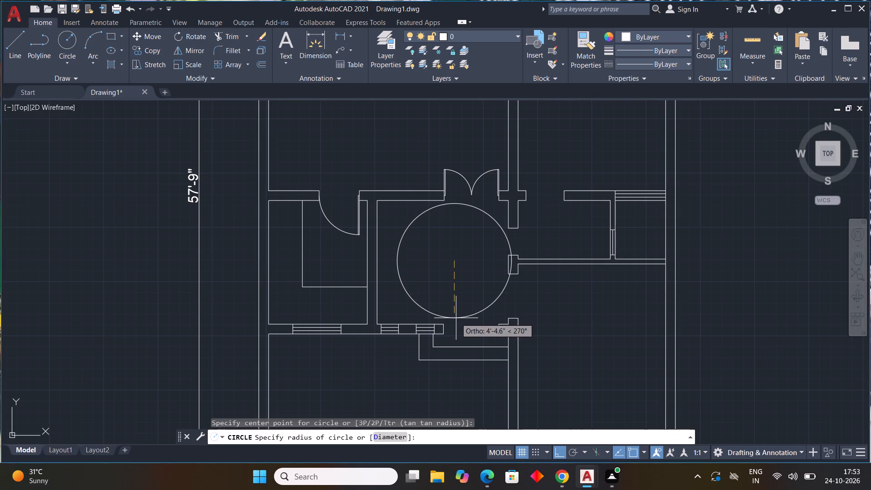
pyautogui.click(456, 318)
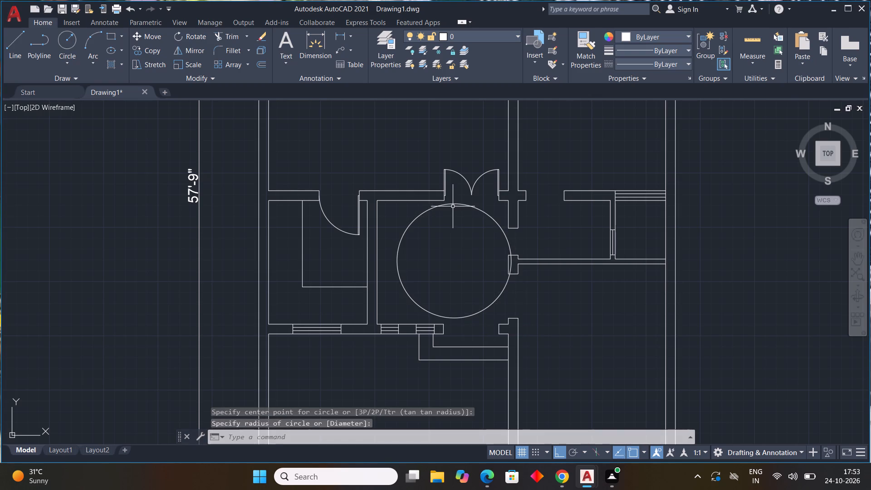
# Draw a vertical diameter line through the circle from its top quadrant to its bottom quadrant.
pyautogui.write('L')
pyautogui.press('space')
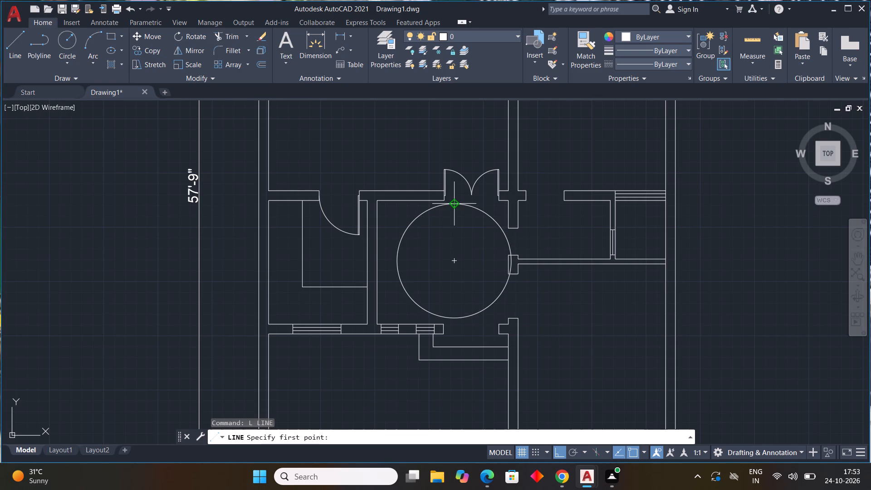
pyautogui.click(455, 205)
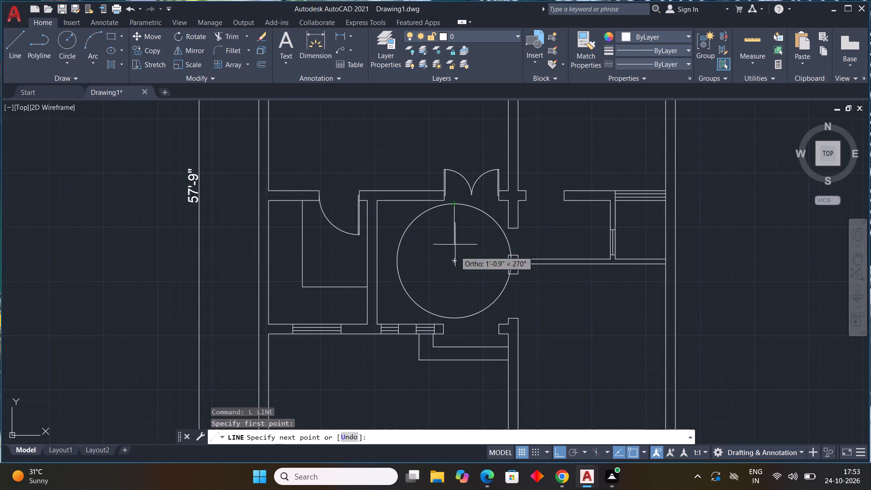
pyautogui.click(455, 318)
pyautogui.press('Escape')
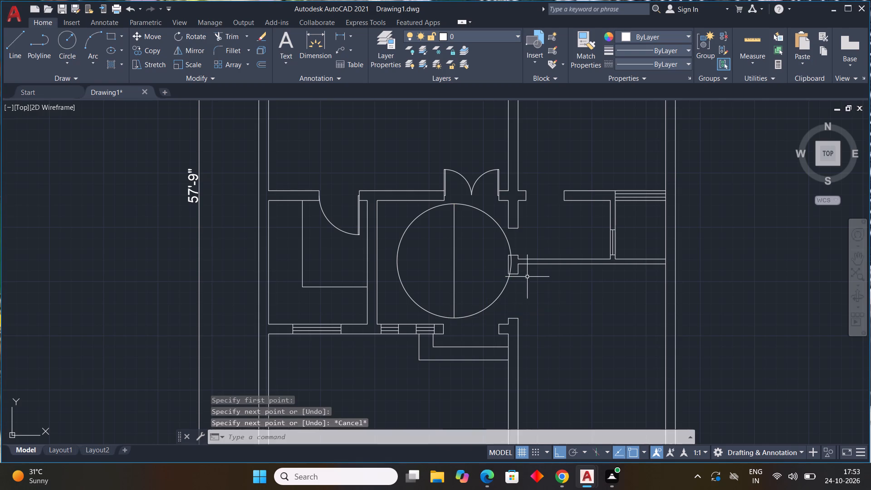
# Trim away the right half of the circle up to the diameter line, including the remnant at the short wall stub.
pyautogui.write('TR')
pyautogui.press('space')
pyautogui.click(487, 215)
pyautogui.click(488, 306)
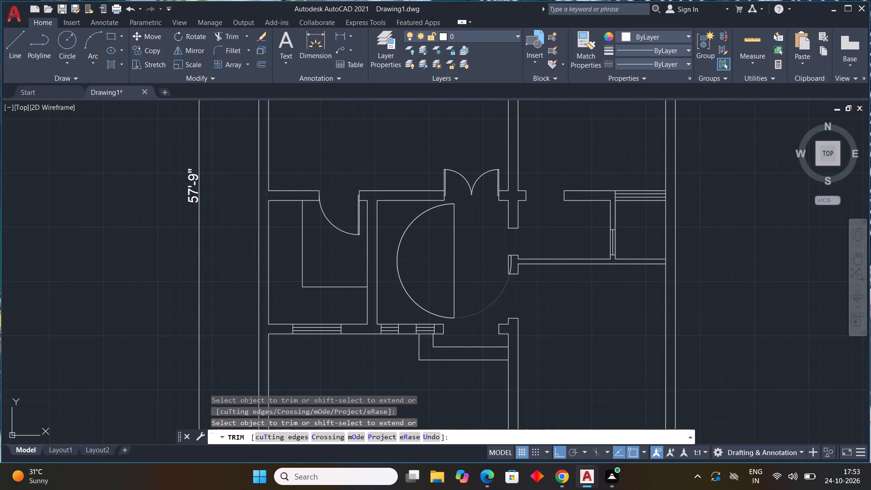
pyautogui.click(510, 268)
pyautogui.press('Escape')
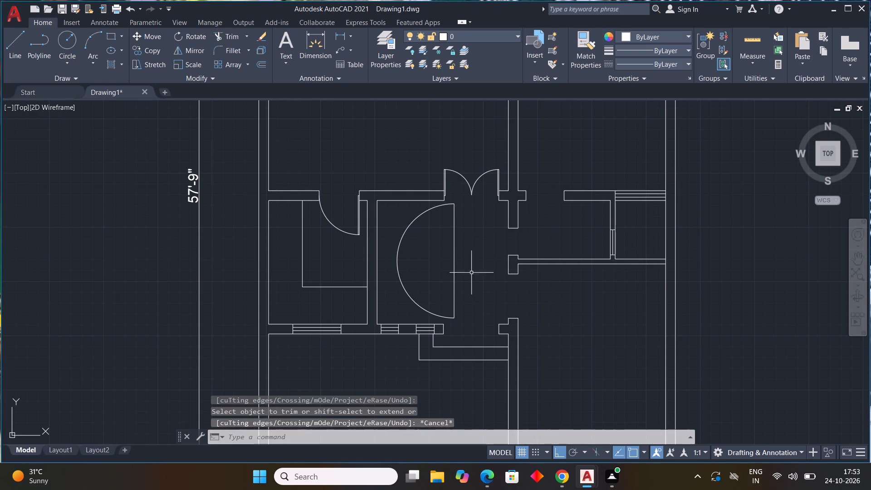
# Move the semicircle and its diameter line from their bottom endpoint onto the lower wall's upper edge, near the wall's right end.
pyautogui.click(457, 202)
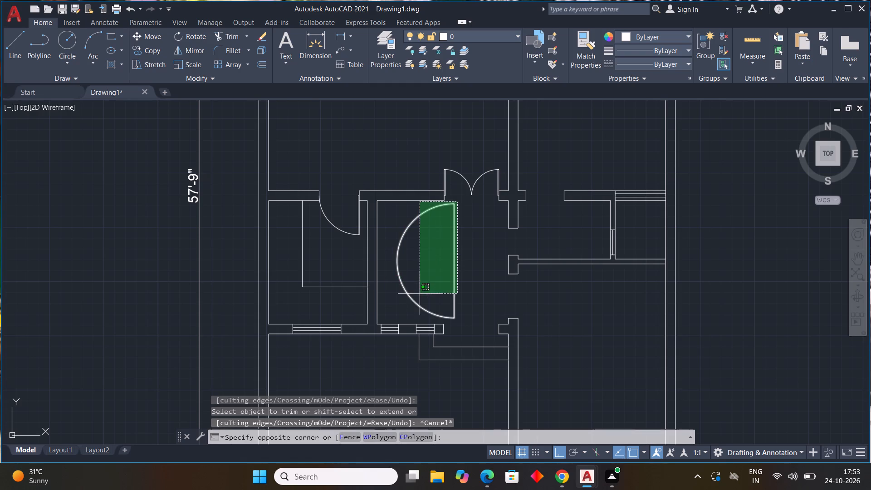
pyautogui.click(421, 315)
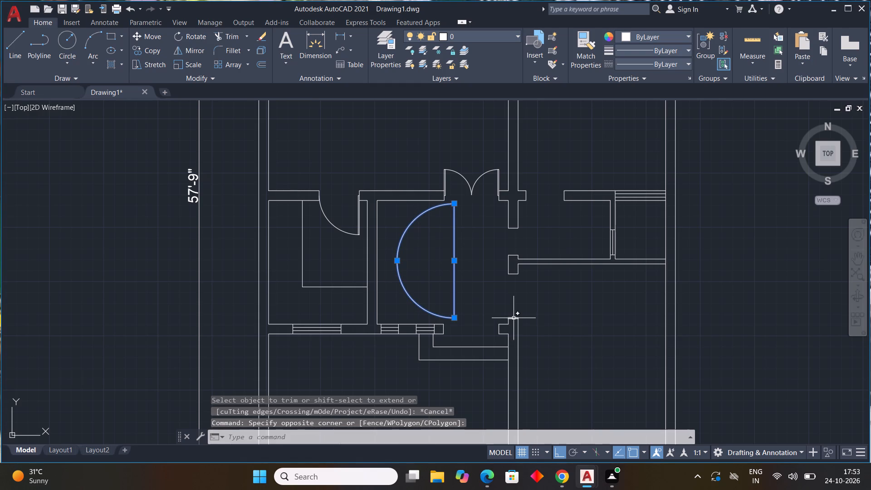
pyautogui.write('M')
pyautogui.press('space')
pyautogui.click(455, 318)
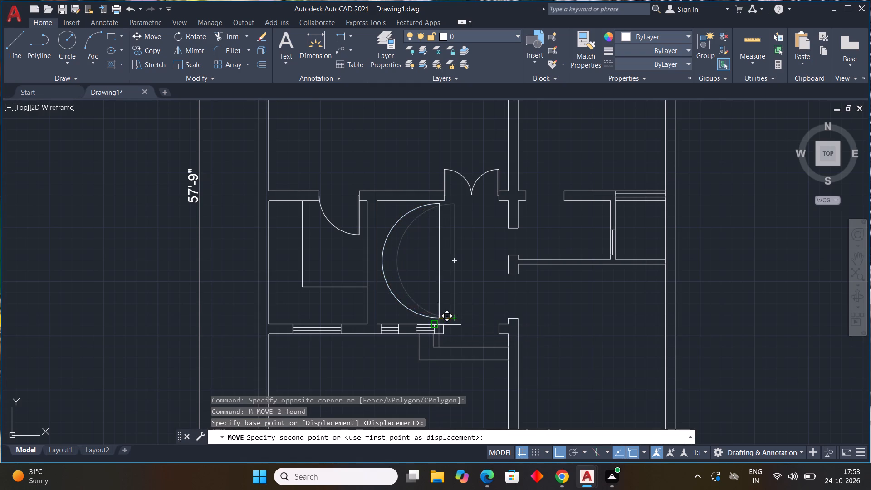
pyautogui.scroll(3, 439, 326)
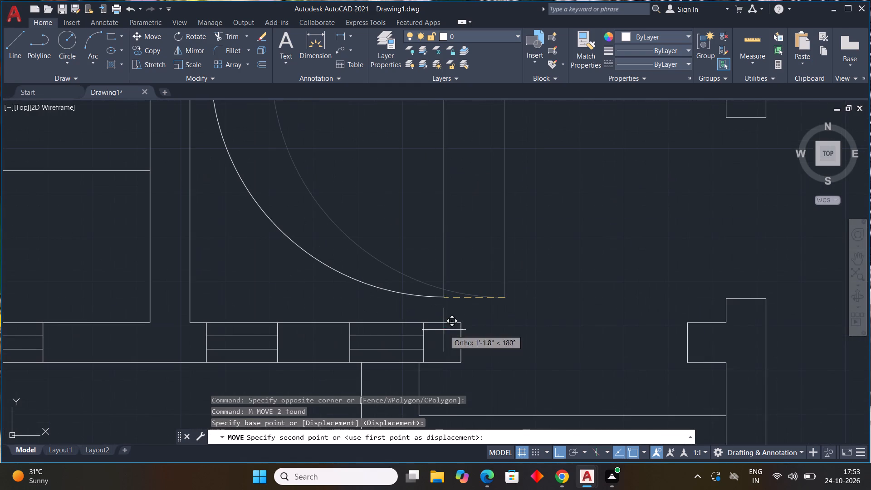
pyautogui.click(449, 327)
# Move the semicircle and its diameter line slightly straight up, clear of the lower wall.
pyautogui.scroll(-2, 474, 318)
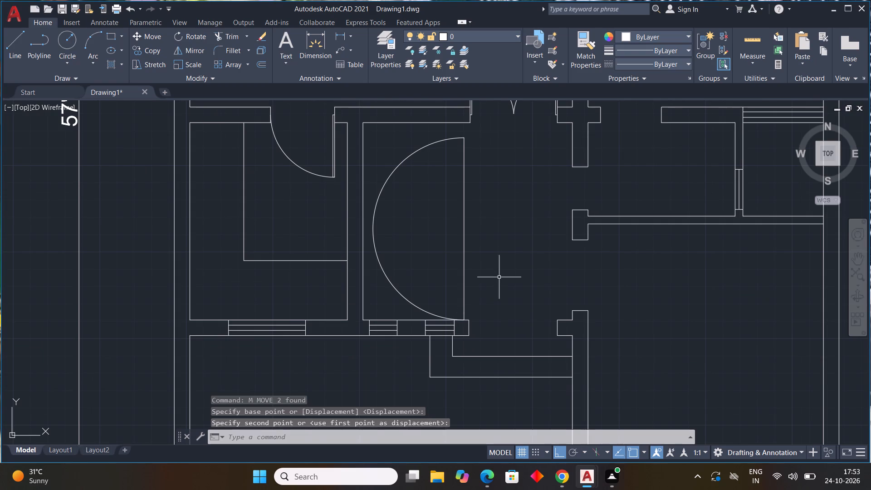
pyautogui.moveTo(489, 249); pyautogui.dragTo(473, 261)
pyautogui.click(389, 307)
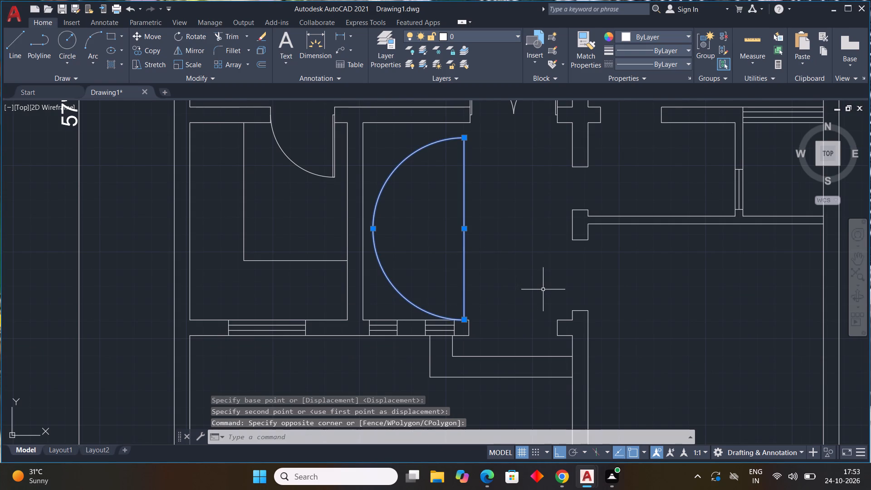
pyautogui.press('m')
pyautogui.press('space')
pyautogui.scroll(2, 466, 118)
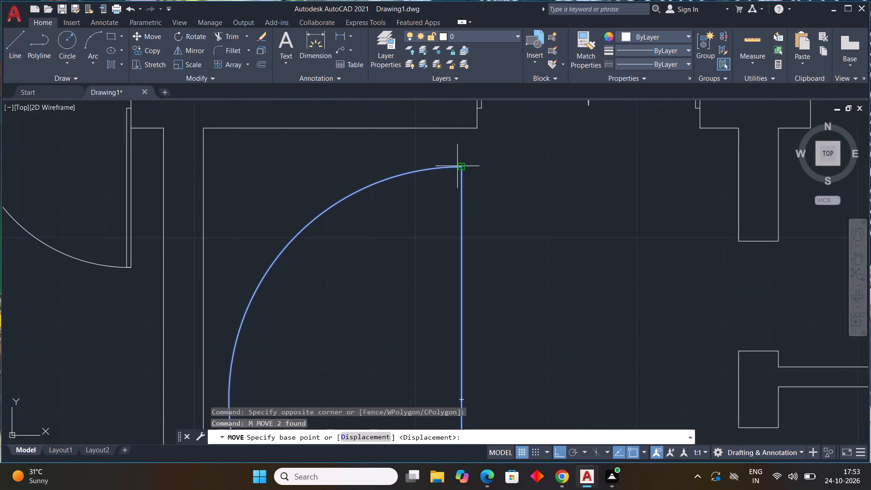
pyautogui.click(457, 166)
pyautogui.click(455, 142)
pyautogui.scroll(-2, 504, 171)
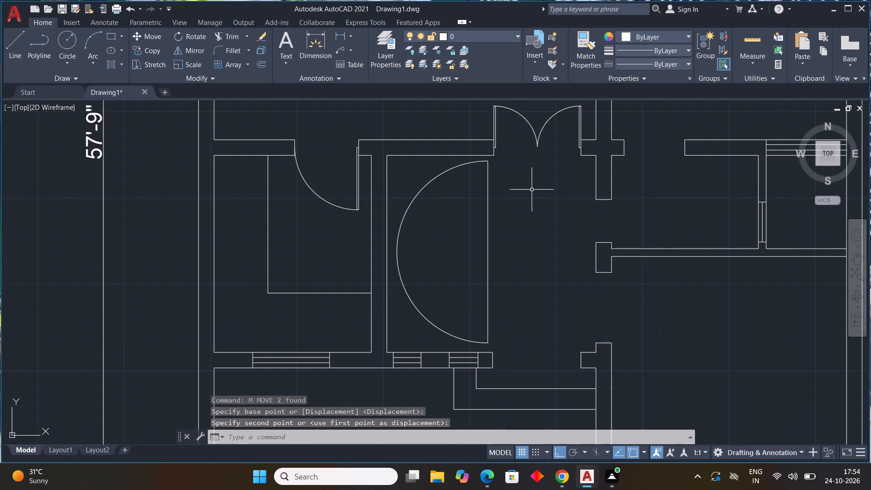
pyautogui.press('Escape')
pyautogui.press('Escape')
pyautogui.press('Escape')
pyautogui.press('Escape')
pyautogui.press('Escape')
pyautogui.press('Escape')
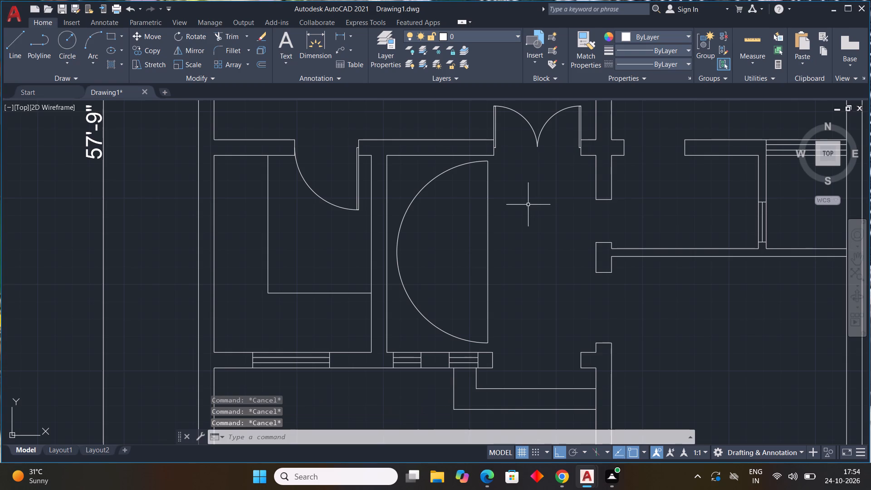
# Draw a circle centred on the diameter line's midpoint, with about one third of the large semicircle's radius.
pyautogui.click(68, 45)
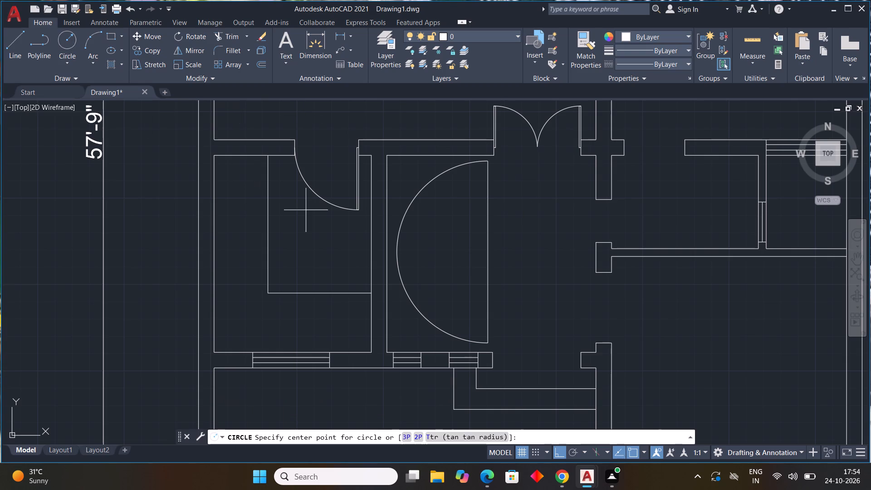
pyautogui.click(490, 249)
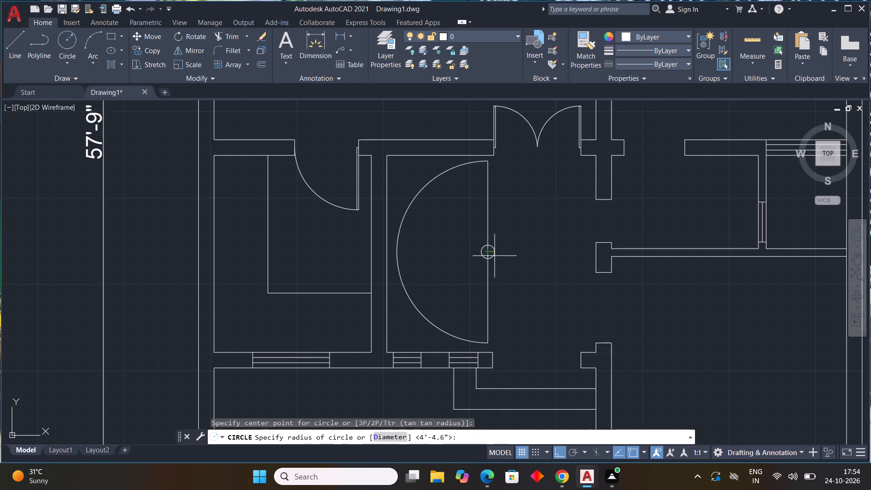
pyautogui.click(503, 282)
# Trim away the small circle's right half and the part of the diameter line inside it, leaving an open half-ring.
pyautogui.press('`')
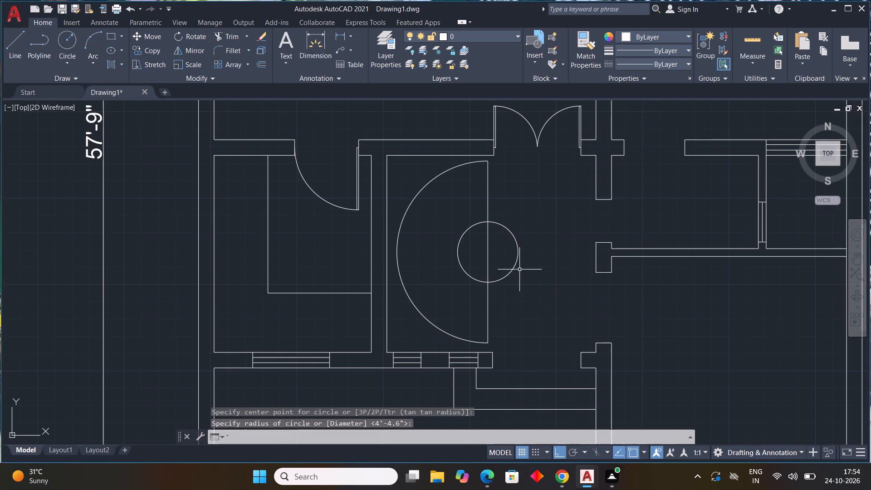
pyautogui.write('TR')
pyautogui.press('space')
pyautogui.moveTo(518, 219); pyautogui.dragTo(506, 292)
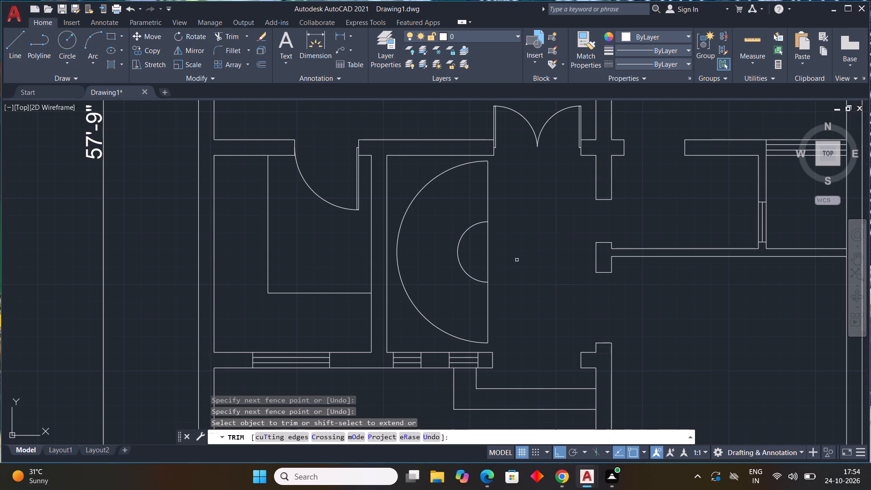
pyautogui.click(487, 260)
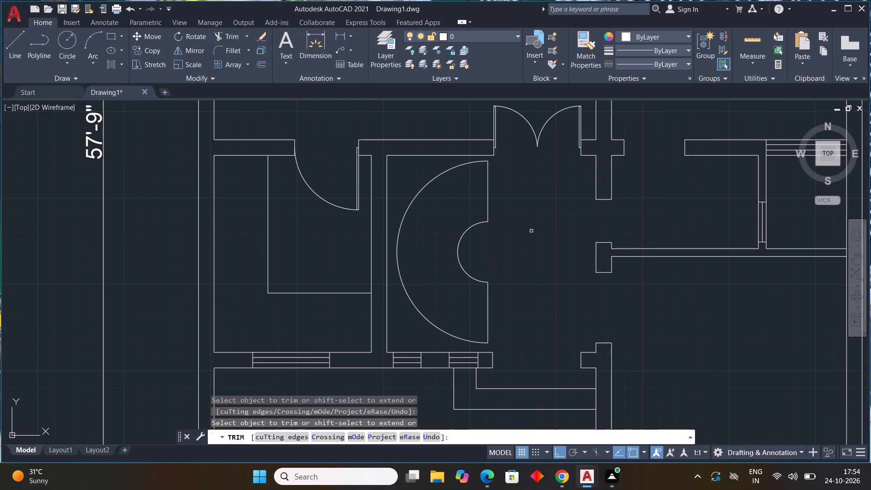
pyautogui.press('Escape')
pyautogui.press('Escape')
pyautogui.press('Escape')
pyautogui.press('Escape')
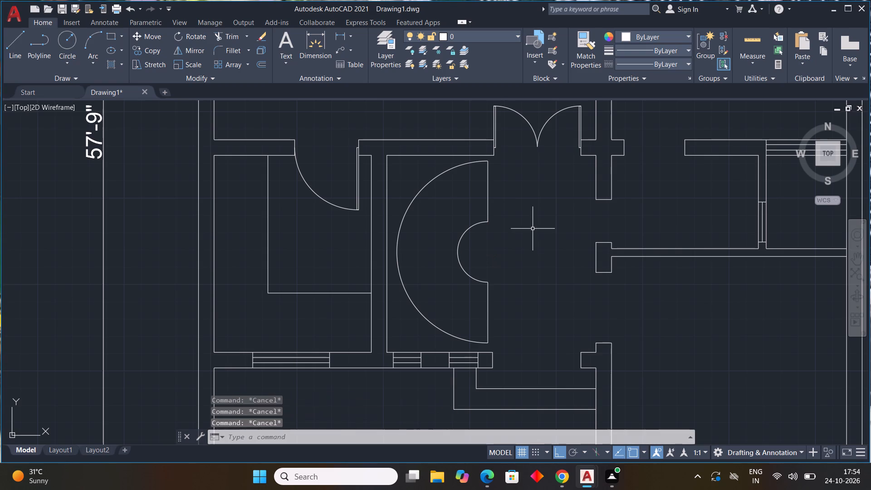
pyautogui.press('Escape')
pyautogui.press('Escape')
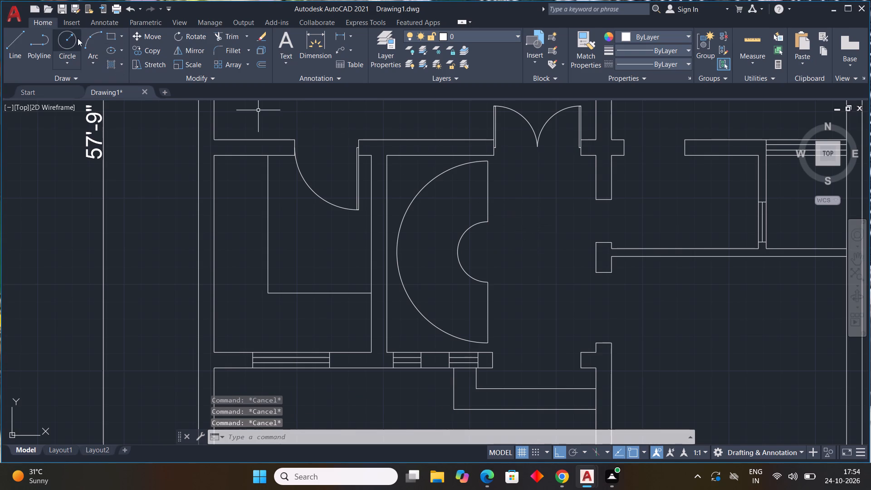
# With Ortho off, draw the first two radial tread lines from the inner arc to the outer arc, beginning near the upper straight edge.
pyautogui.write('L')
pyautogui.press('space')
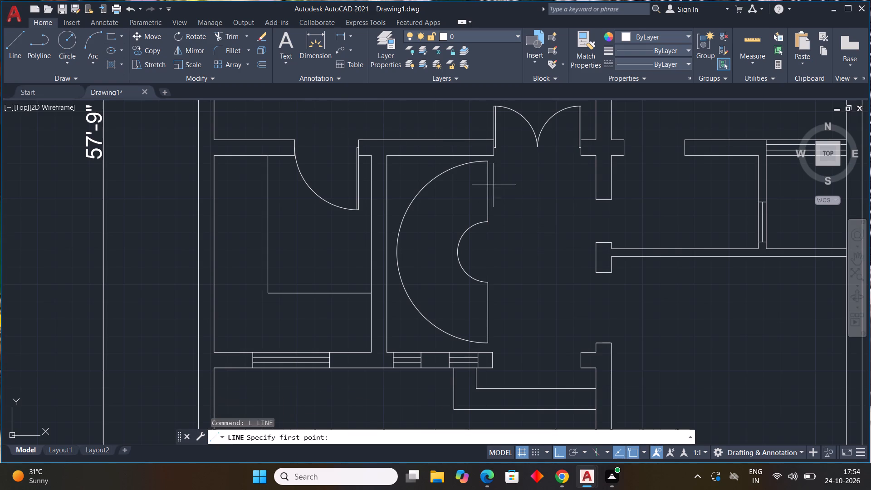
pyautogui.moveTo(481, 221); pyautogui.dragTo(480, 216)
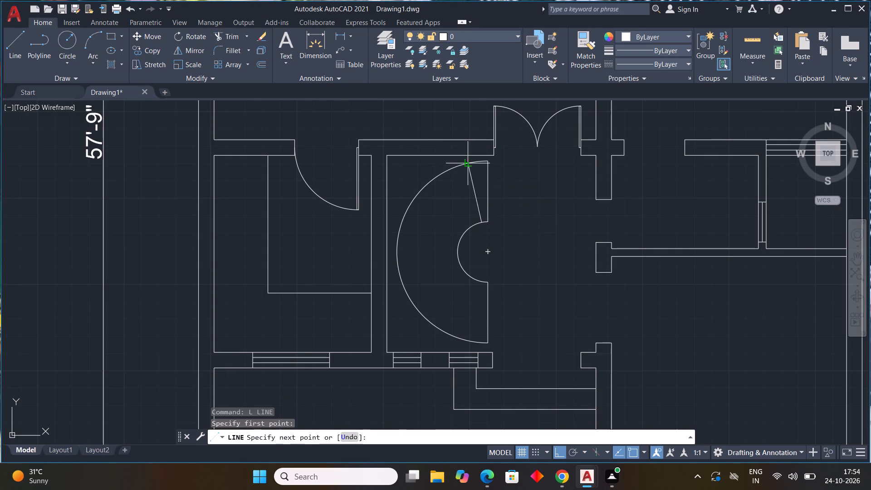
pyautogui.scroll(1, 482, 172)
pyautogui.press('F8')
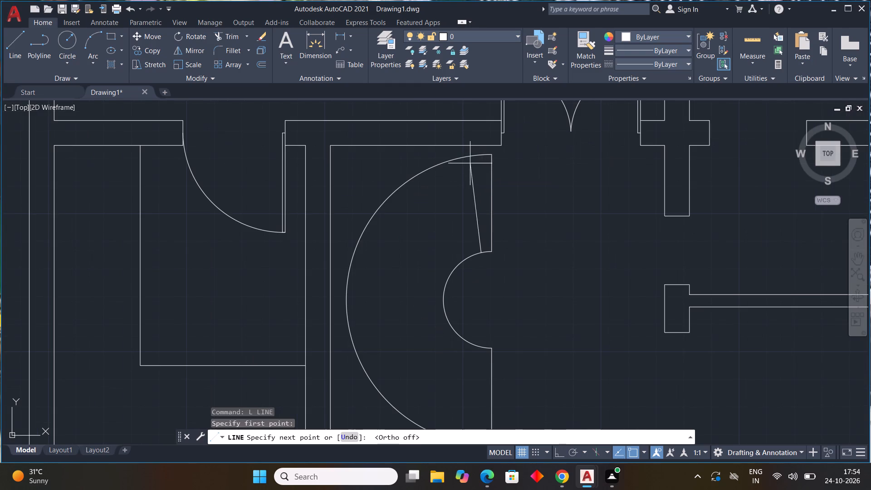
pyautogui.click(470, 157)
pyautogui.press('space')
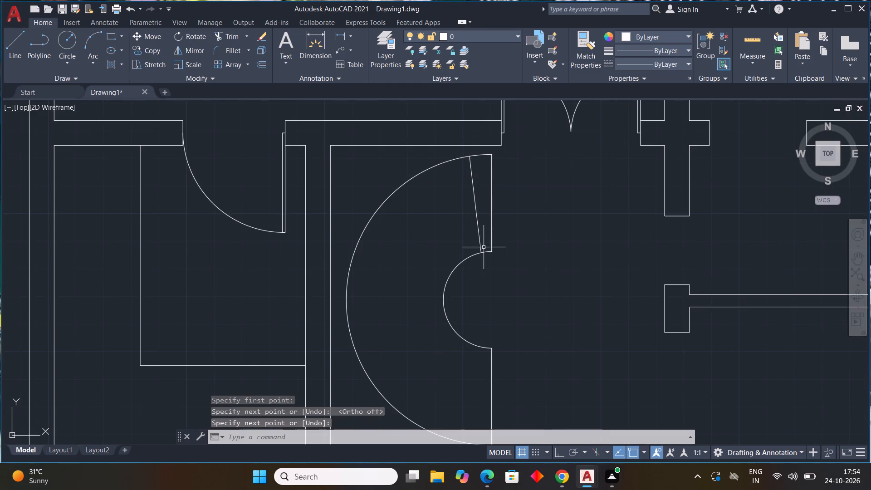
pyautogui.press('l')
pyautogui.press('space')
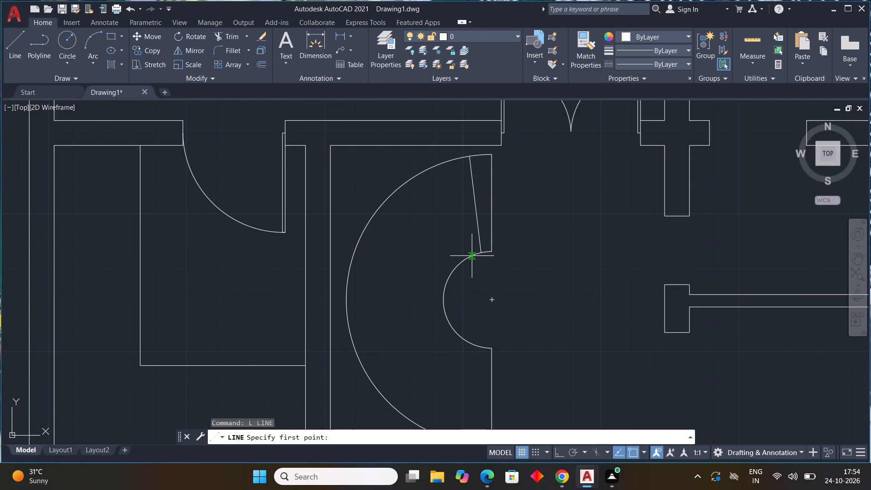
pyautogui.click(472, 256)
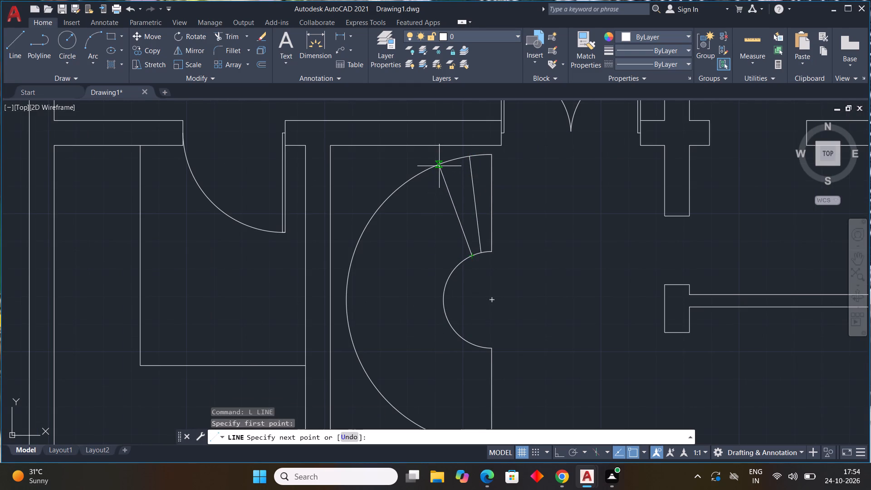
pyautogui.click(439, 166)
pyautogui.press('space')
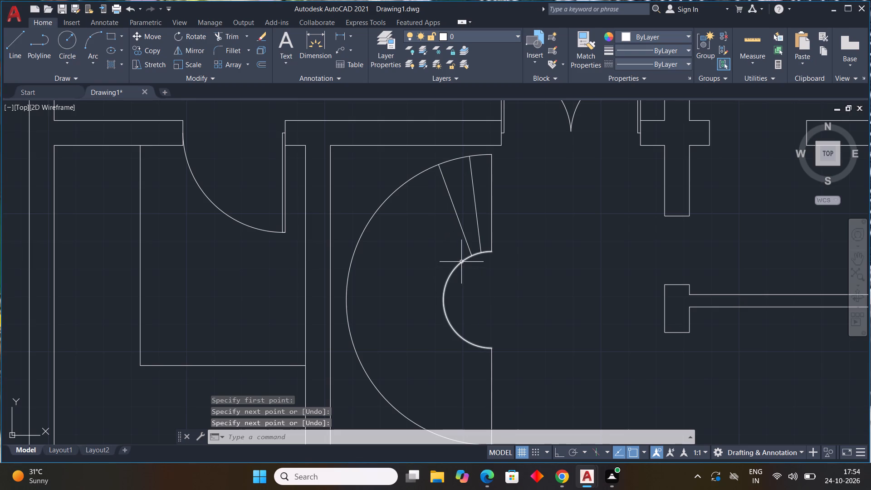
# Draw the third and fourth radial tread lines between the inner and outer arcs, continuing counterclockwise through the upper-left part.
pyautogui.write('L')
pyautogui.press('space')
pyautogui.moveTo(460, 260); pyautogui.dragTo(457, 255)
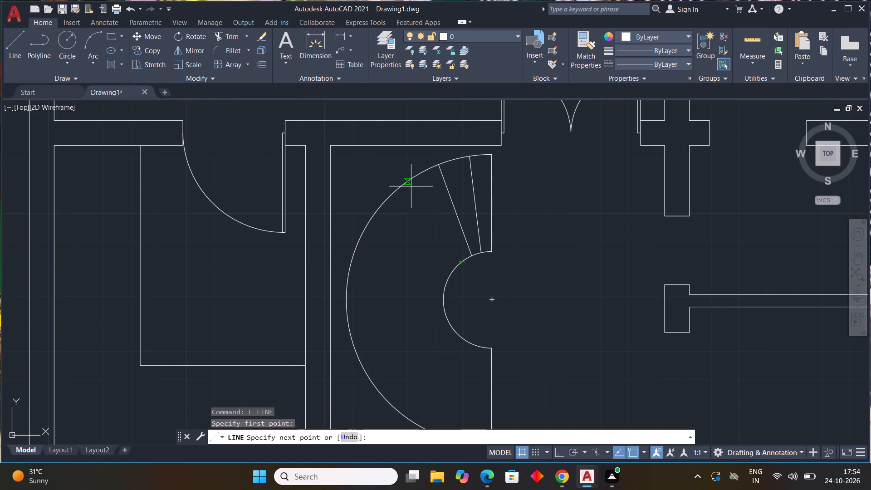
pyautogui.click(411, 181)
pyautogui.press('space')
pyautogui.press('space')
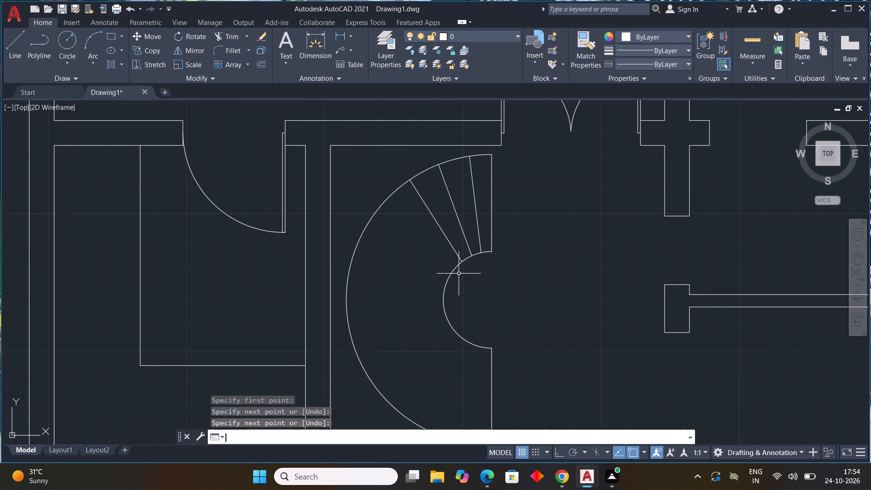
pyautogui.click(455, 268)
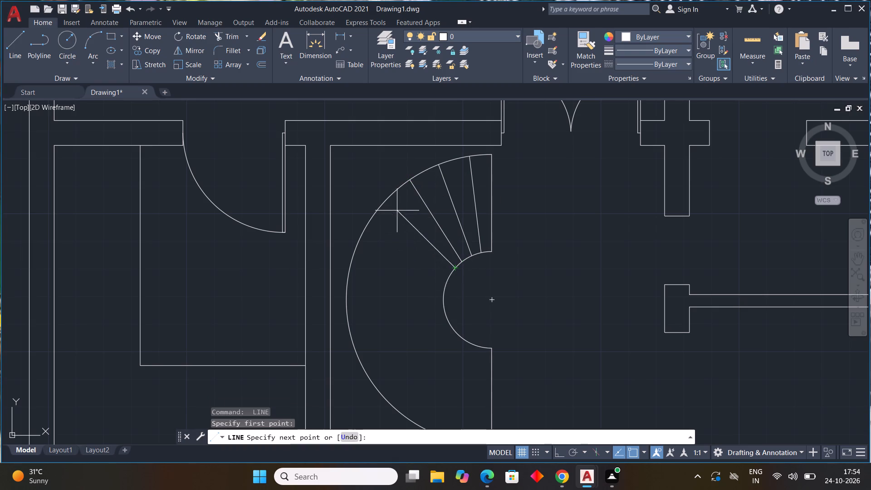
pyautogui.click(388, 203)
pyautogui.press('space')
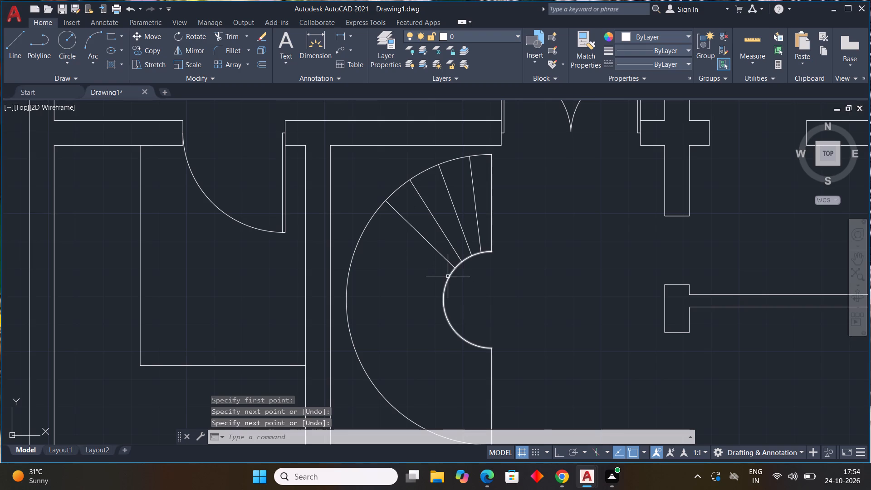
# Draw the fifth and sixth radial tread lines from the inner arc to the outer arc, approaching the half-ring's leftmost point.
pyautogui.press('l')
pyautogui.press('space')
pyautogui.click(448, 278)
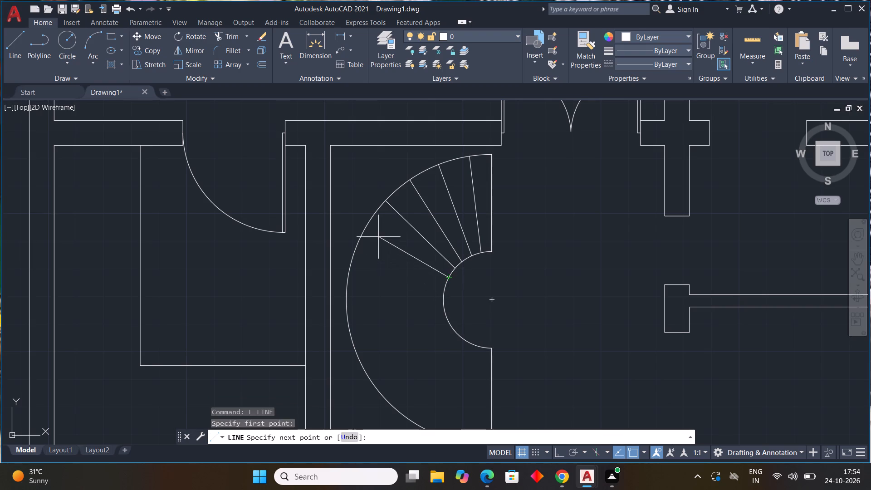
pyautogui.click(365, 221)
pyautogui.press('Escape')
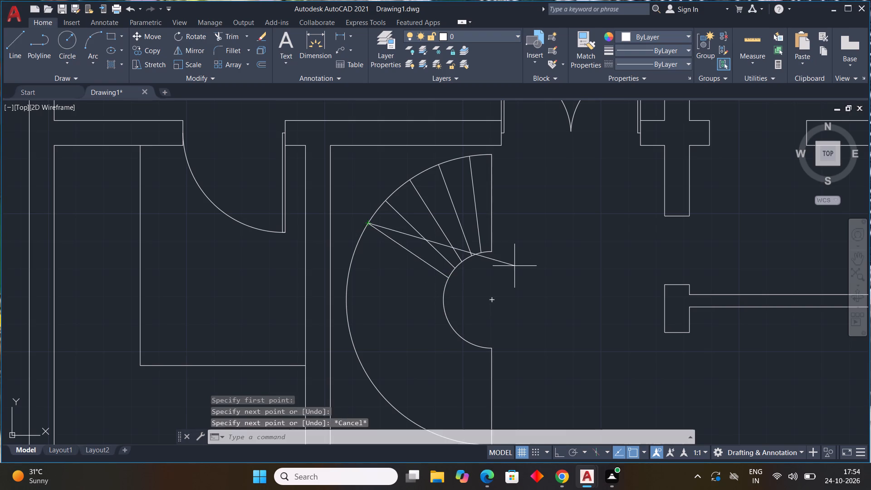
pyautogui.press('space')
pyautogui.moveTo(473, 276); pyautogui.dragTo(471, 225, button='middle')
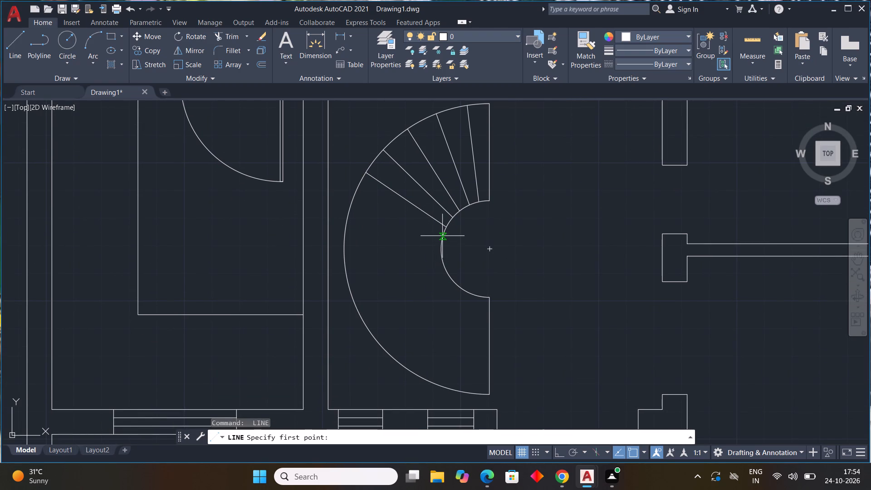
pyautogui.click(441, 238)
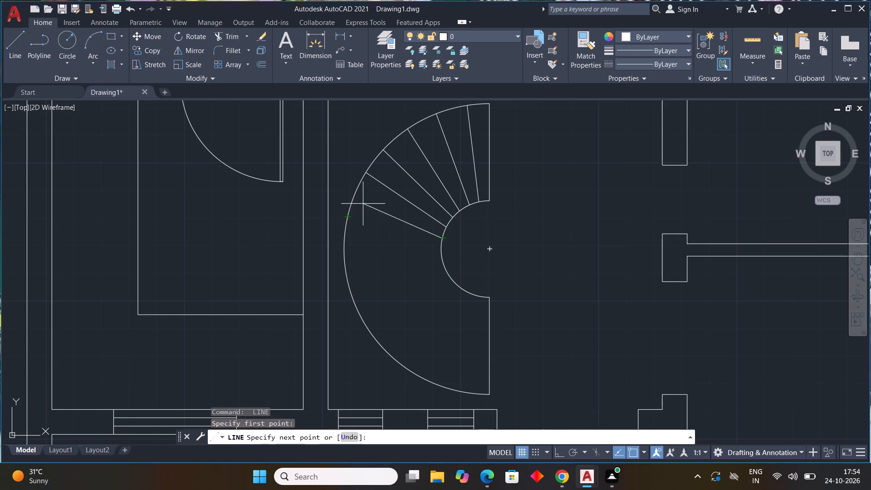
pyautogui.click(352, 201)
pyautogui.press('Escape')
# Draw two radial tread lines between the arcs, one slightly above and one slightly below the half-ring's leftmost point.
pyautogui.press('space')
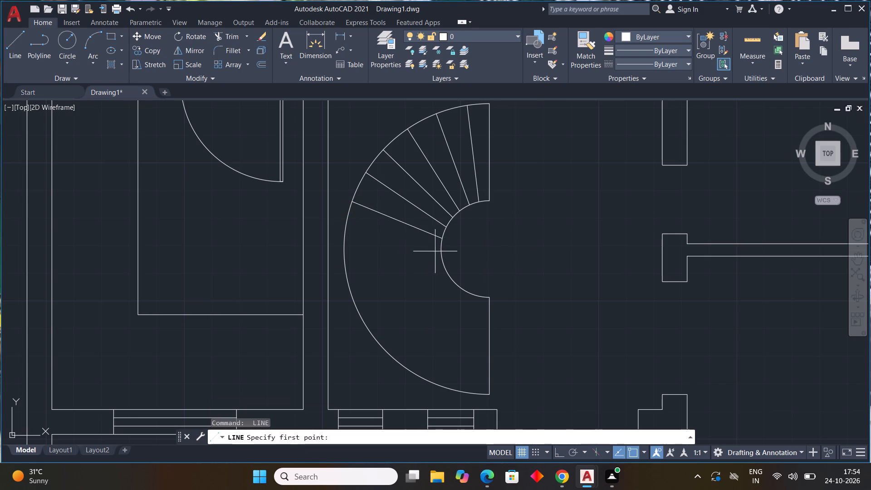
pyautogui.click(439, 247)
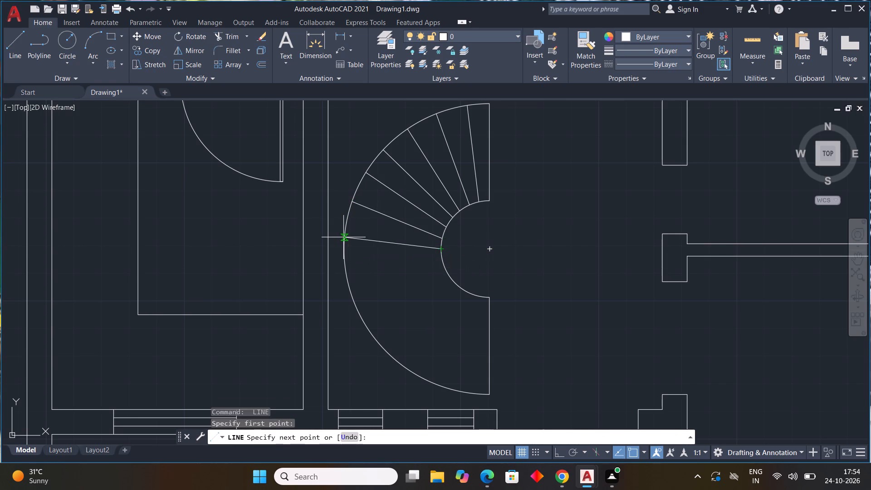
pyautogui.click(343, 237)
pyautogui.press('Escape')
pyautogui.press('space')
pyautogui.click(442, 259)
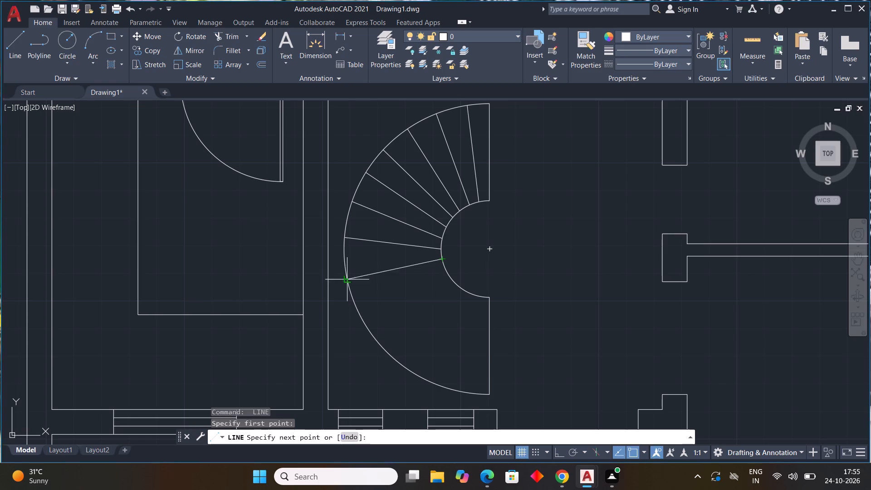
pyautogui.click(346, 273)
pyautogui.press('Escape')
# Draw two more radial tread lines from the inner arc to the outer arc across the half-ring's lower-left part.
pyautogui.press('space')
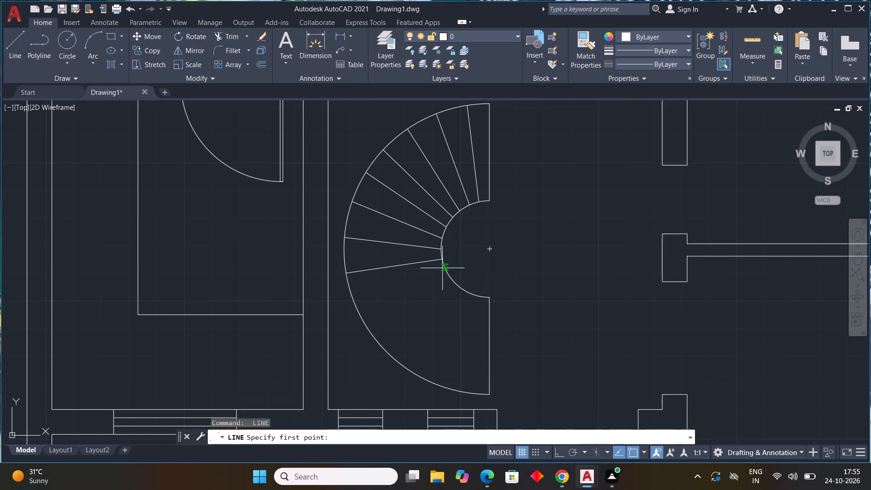
pyautogui.moveTo(443, 266); pyautogui.dragTo(413, 273)
pyautogui.click(357, 311)
pyautogui.press('Escape')
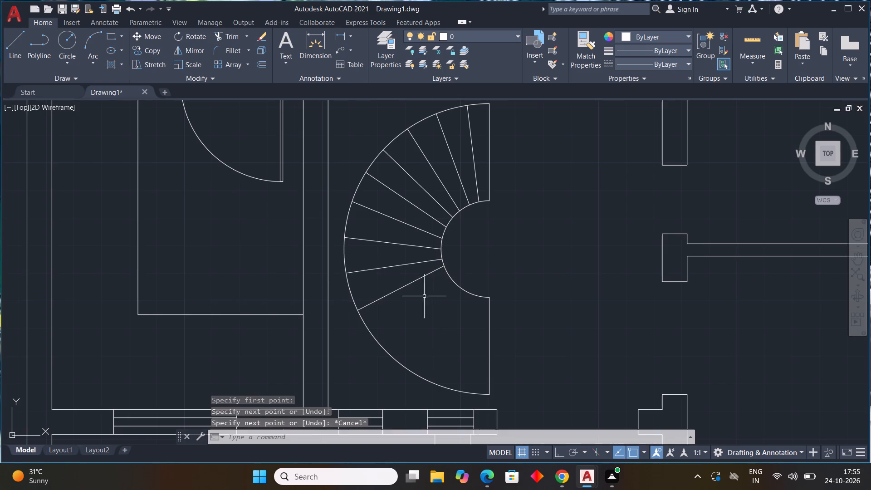
pyautogui.press('space')
pyautogui.moveTo(446, 276); pyautogui.dragTo(432, 294)
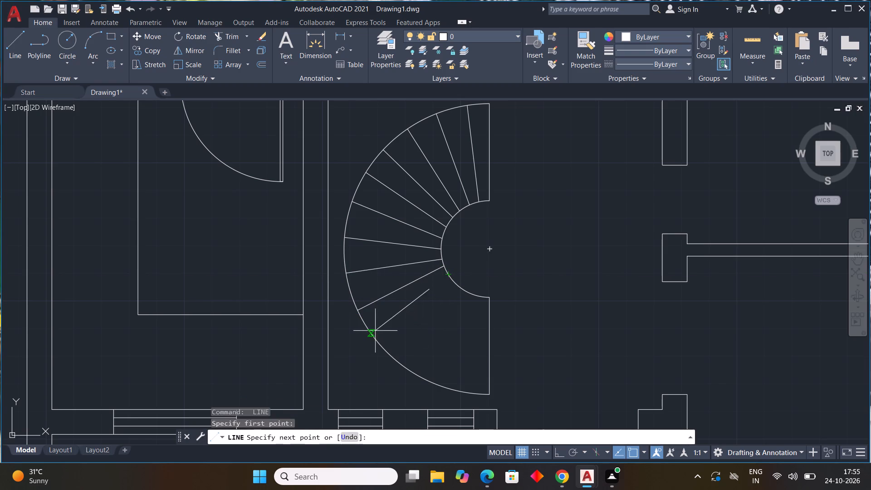
pyautogui.click(375, 337)
pyautogui.press('Escape')
# Draw the eleventh tread line between the arcs and bridge its inner end to the inner arc with a short line.
pyautogui.press('space')
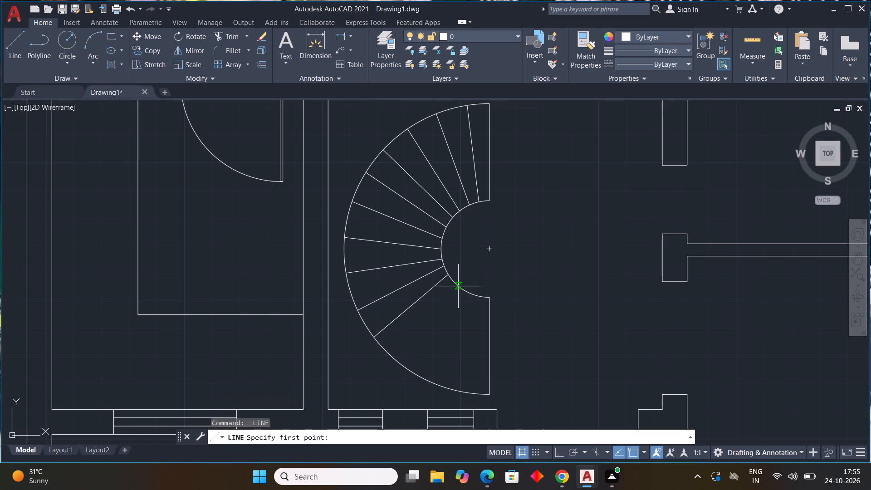
pyautogui.moveTo(455, 285); pyautogui.dragTo(454, 290)
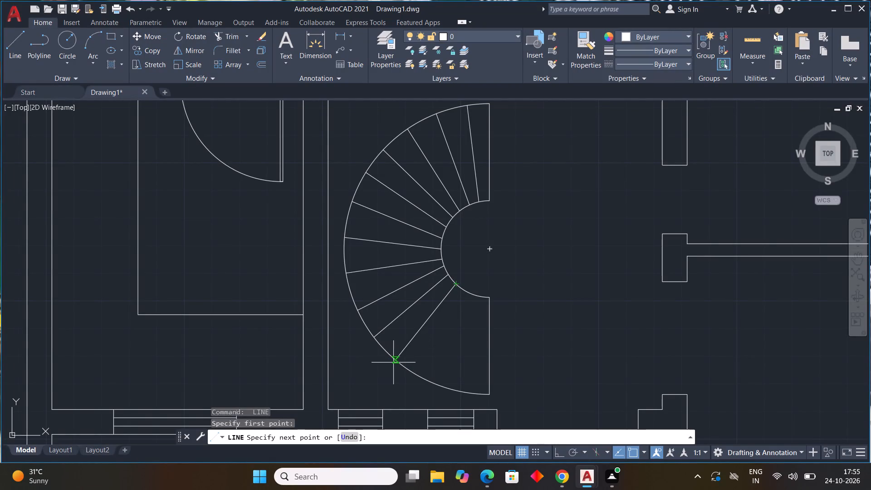
pyautogui.click(393, 363)
pyautogui.press('Escape')
pyautogui.press('space')
pyautogui.scroll(3, 463, 286)
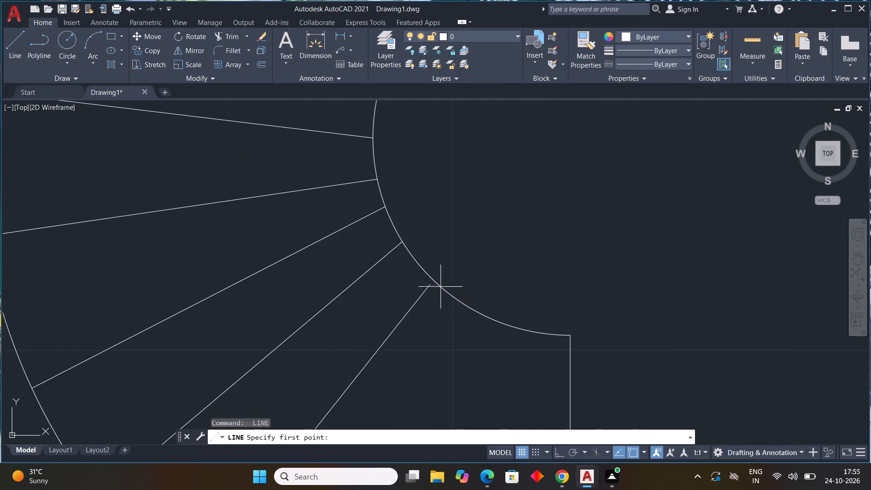
pyautogui.click(429, 284)
pyautogui.click(434, 281)
pyautogui.press('Escape')
# Draw the twelfth radial tread line from the inner arc to the outer arc, nearest the half-ring's lower straight edge.
pyautogui.press('space')
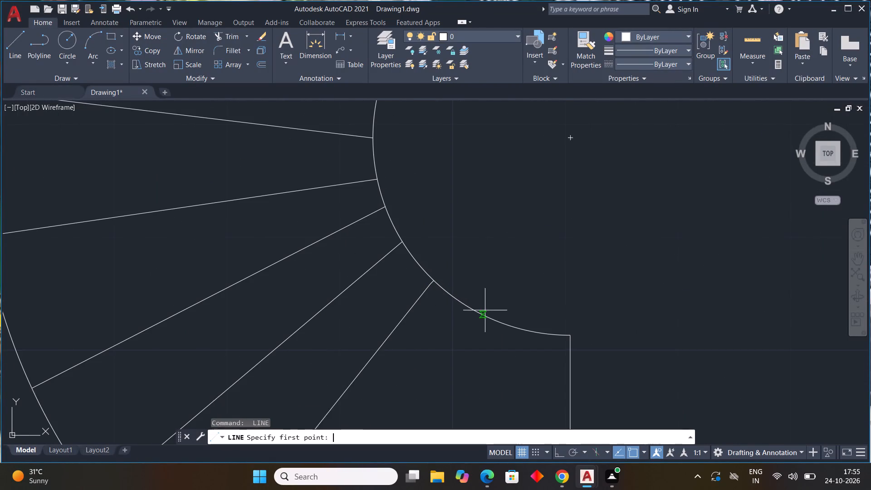
pyautogui.scroll(-3, 485, 311)
pyautogui.moveTo(481, 319); pyautogui.dragTo(472, 280, button='middle')
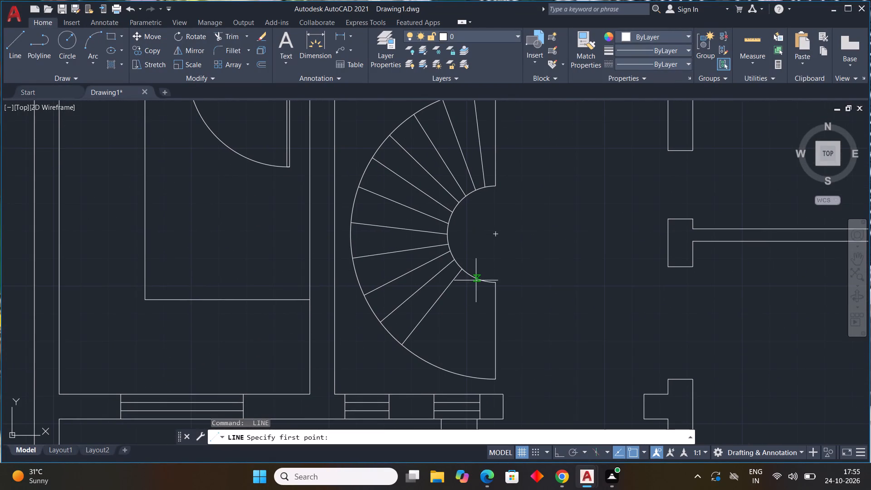
pyautogui.moveTo(472, 279); pyautogui.dragTo(467, 289)
pyautogui.click(436, 364)
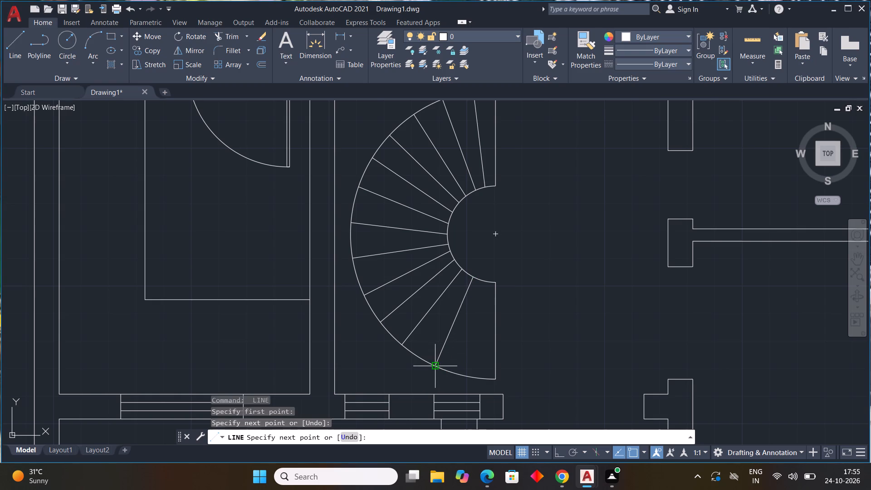
pyautogui.press('space')
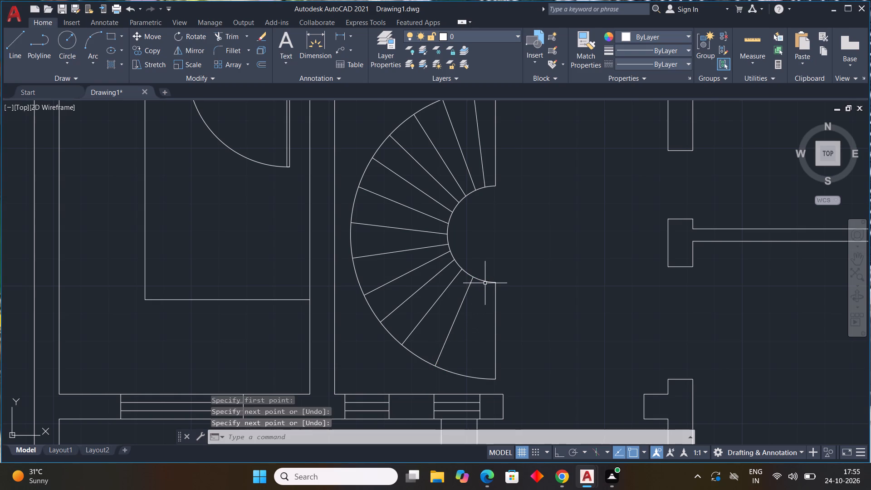
# Draw the last radial tread line from the inner arc to the outer arc, nearest the staircase's lower straight edge.
pyautogui.press('space')
pyautogui.moveTo(485, 283); pyautogui.dragTo(480, 303)
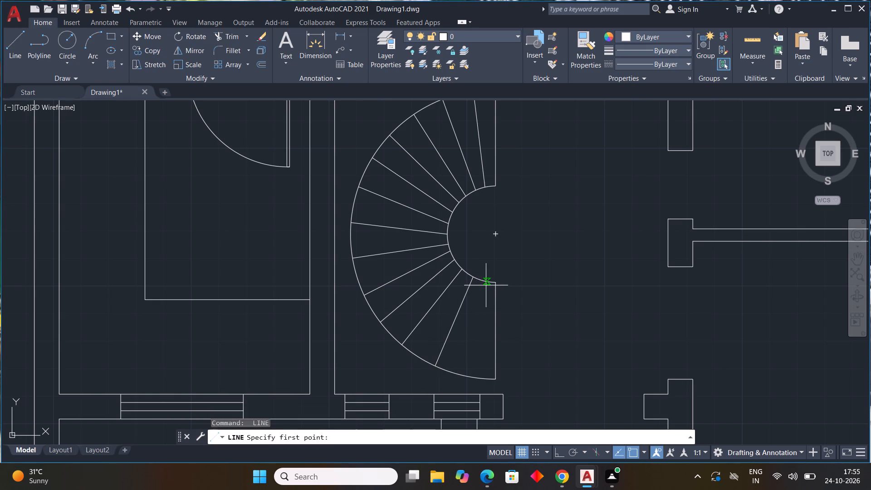
pyautogui.moveTo(485, 284); pyautogui.dragTo(482, 311)
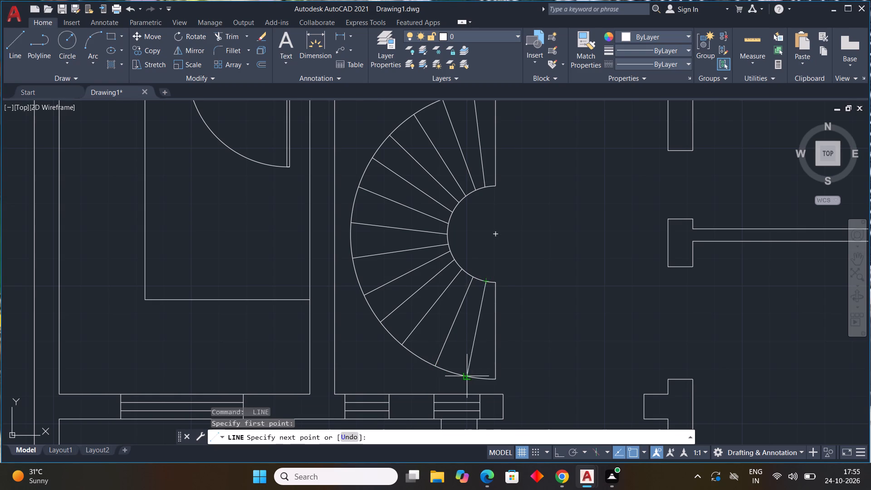
pyautogui.click(470, 377)
pyautogui.press('Escape')
# Draw a circle from the staircase arcs' common centre, with its radius falling between the inner and outer arcs.
pyautogui.scroll(-2, 555, 250)
pyautogui.moveTo(557, 247); pyautogui.dragTo(553, 253, button='middle')
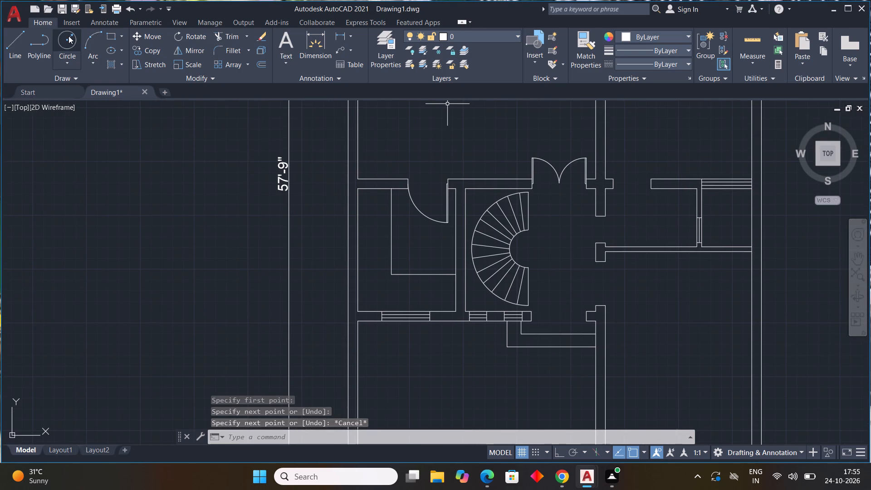
pyautogui.click(69, 36)
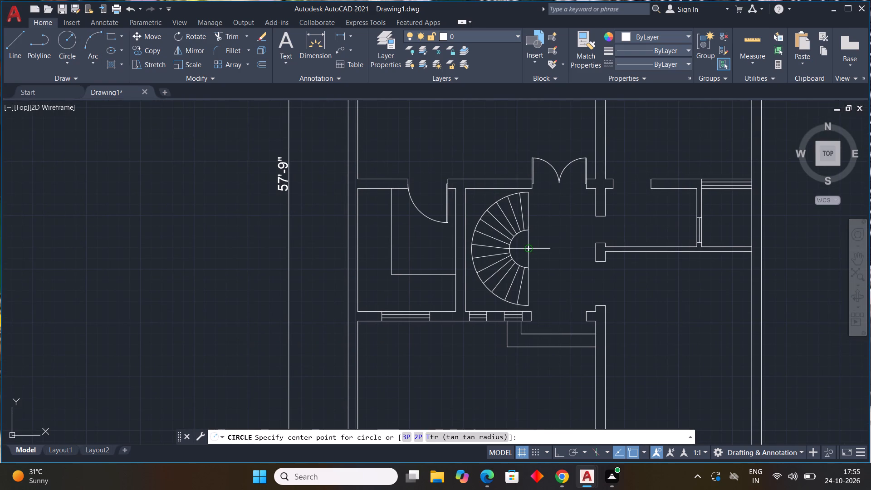
pyautogui.moveTo(528, 251); pyautogui.dragTo(533, 259)
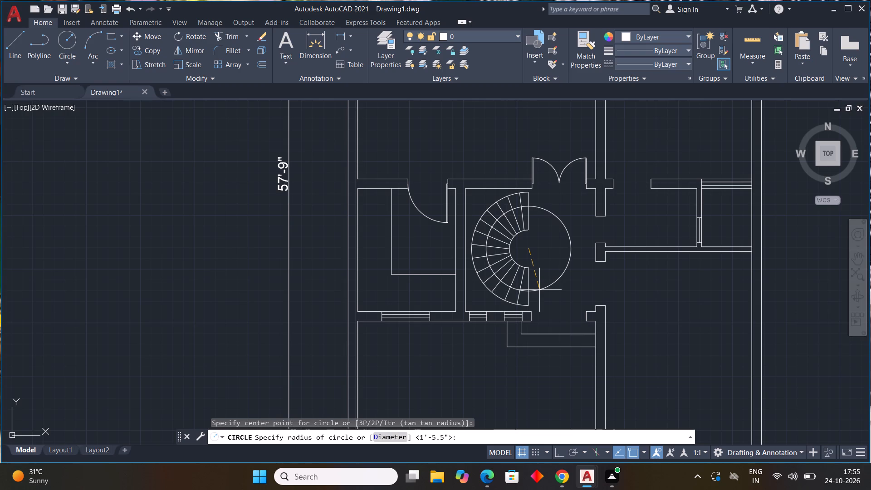
pyautogui.click(539, 291)
pyautogui.press('Escape')
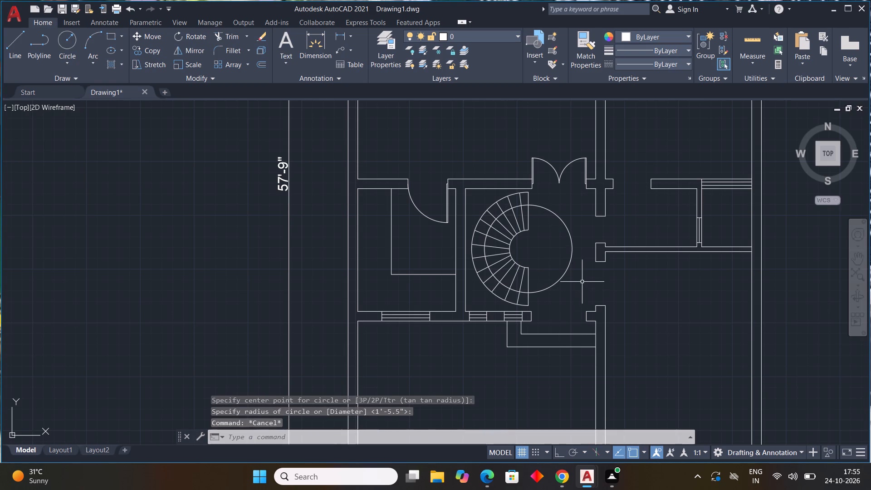
# Trim away the circle's half outside the staircase, leaving a semicircular walking line across the treads.
pyautogui.write('TR')
pyautogui.press('space')
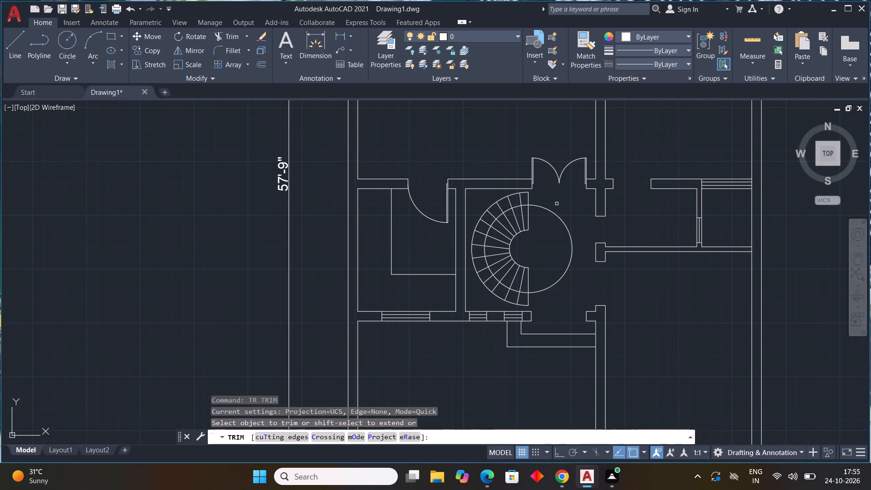
pyautogui.moveTo(557, 204); pyautogui.dragTo(559, 245)
pyautogui.press('Escape')
pyautogui.press('Escape')
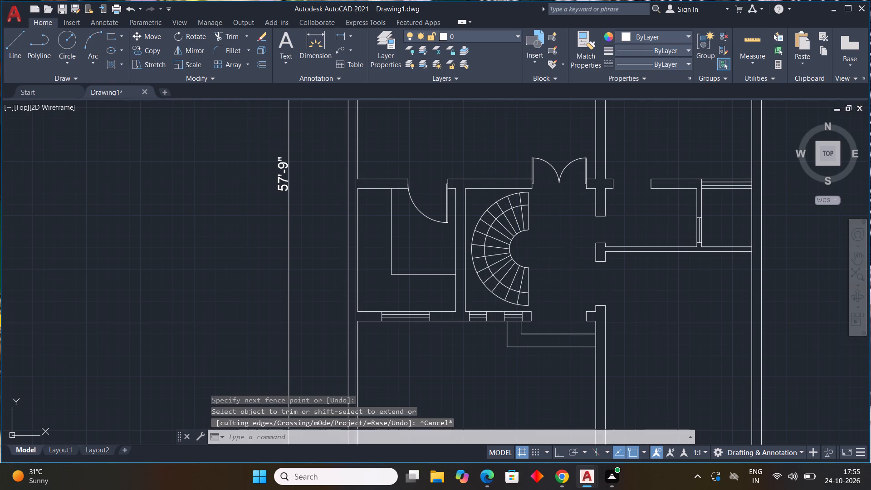
pyautogui.press('Escape')
# Draw two short diagonal lines forming an arrowhead at the walking line's upper end.
pyautogui.write('L')
pyautogui.press('space')
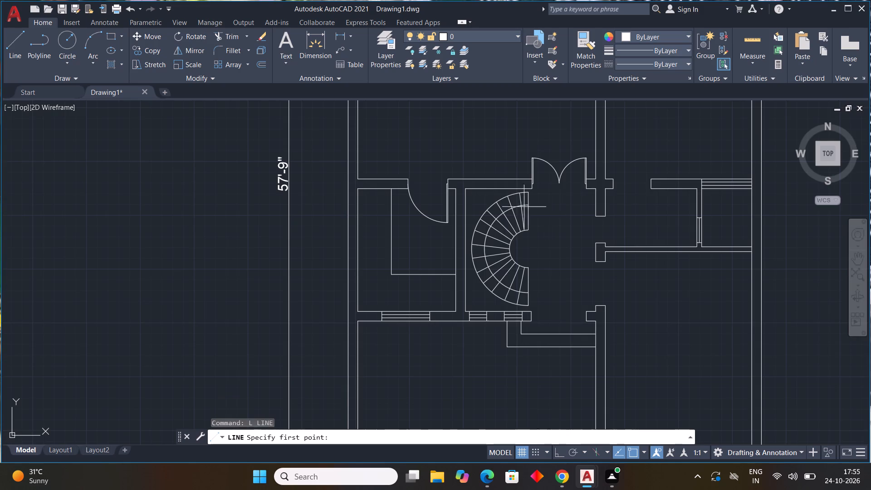
pyautogui.scroll(3, 519, 205)
pyautogui.moveTo(556, 204); pyautogui.dragTo(552, 209)
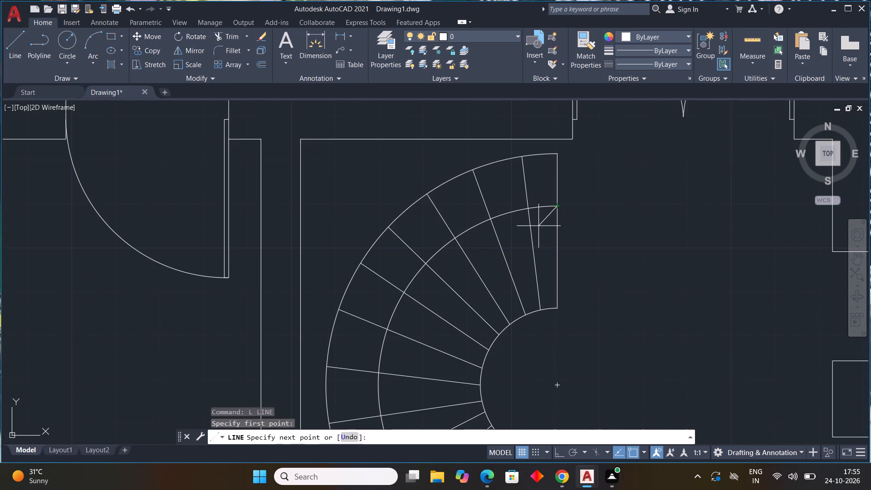
pyautogui.click(538, 226)
pyautogui.press('Escape')
pyautogui.press('space')
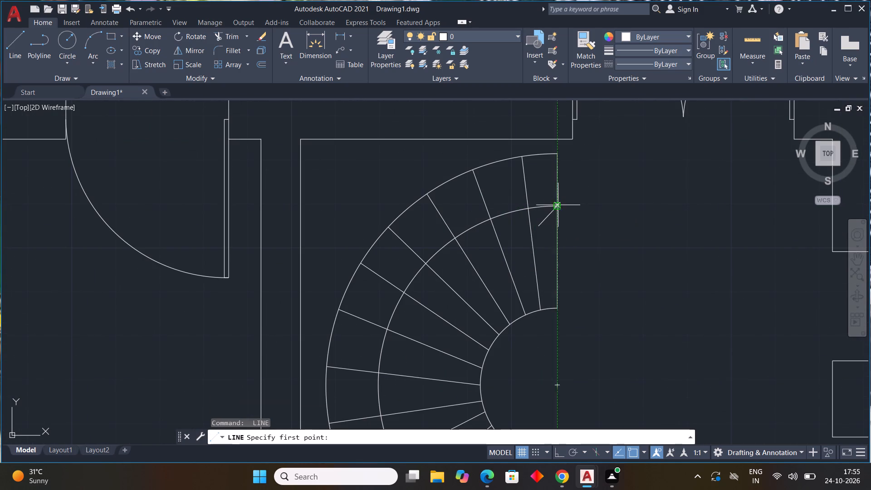
pyautogui.moveTo(558, 205); pyautogui.dragTo(553, 201)
pyautogui.click(535, 193)
pyautogui.press('Escape')
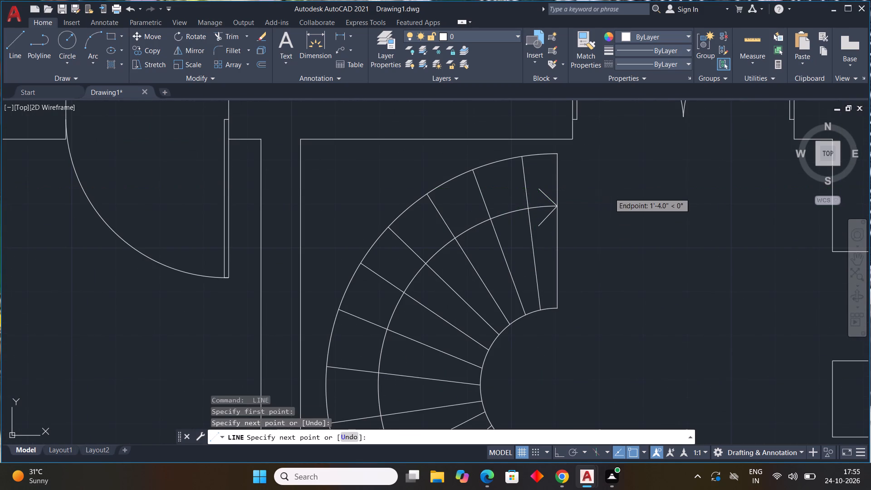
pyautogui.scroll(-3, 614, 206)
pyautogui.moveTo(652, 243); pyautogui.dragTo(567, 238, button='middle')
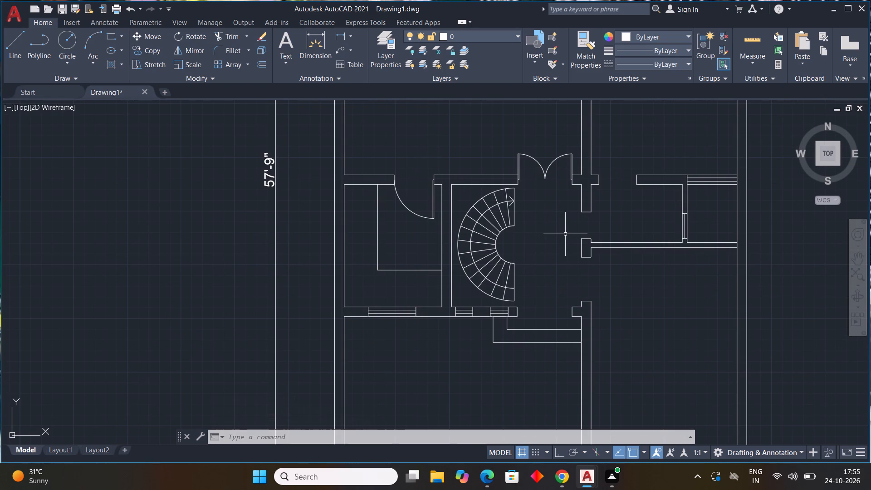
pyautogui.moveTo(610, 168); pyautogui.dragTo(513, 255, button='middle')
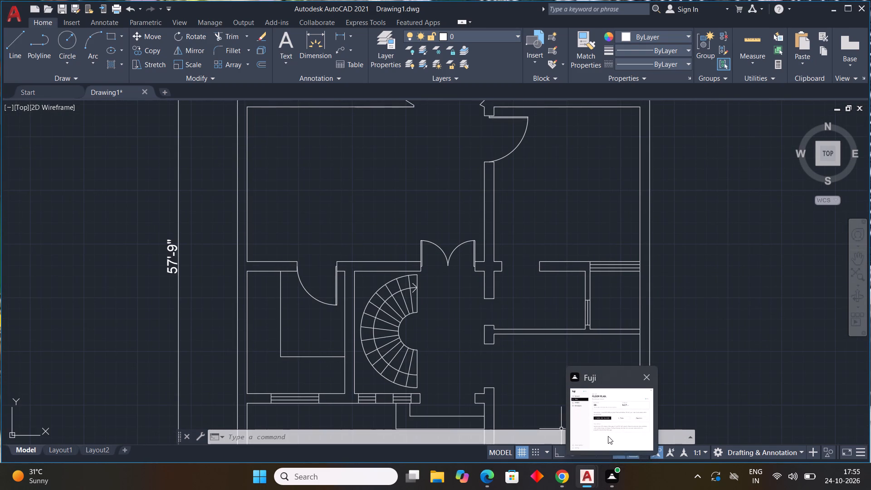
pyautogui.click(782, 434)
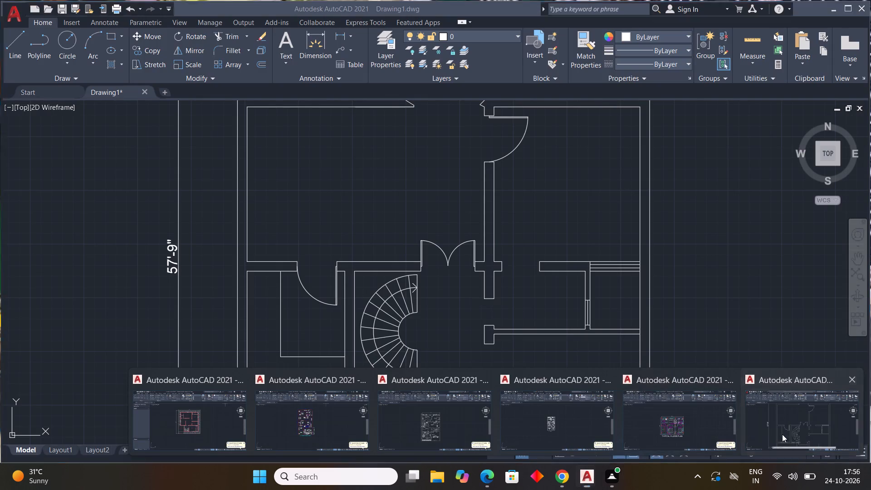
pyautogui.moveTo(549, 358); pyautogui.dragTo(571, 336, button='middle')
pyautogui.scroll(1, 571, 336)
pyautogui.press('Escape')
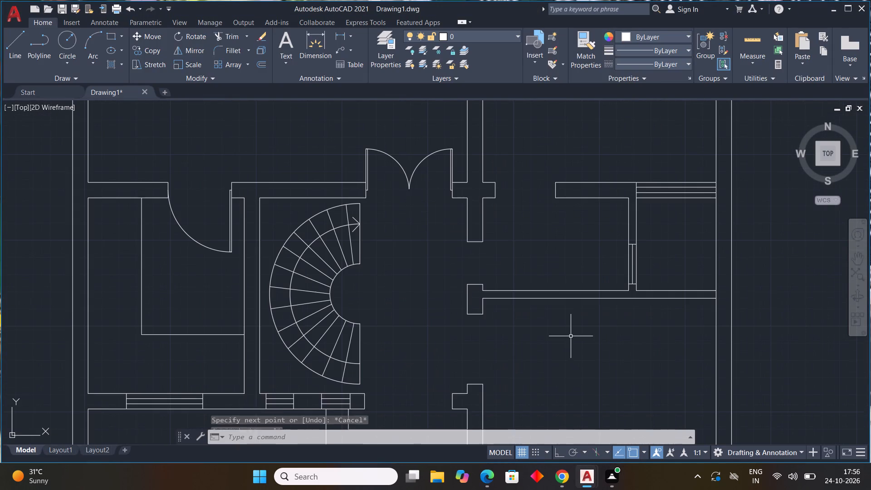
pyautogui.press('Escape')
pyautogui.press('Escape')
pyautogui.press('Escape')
# Draw a horizontal threshold line across the door opening below the staircase, between the bottom corners of its two jambs.
pyautogui.moveTo(462, 334); pyautogui.dragTo(533, 242, button='middle')
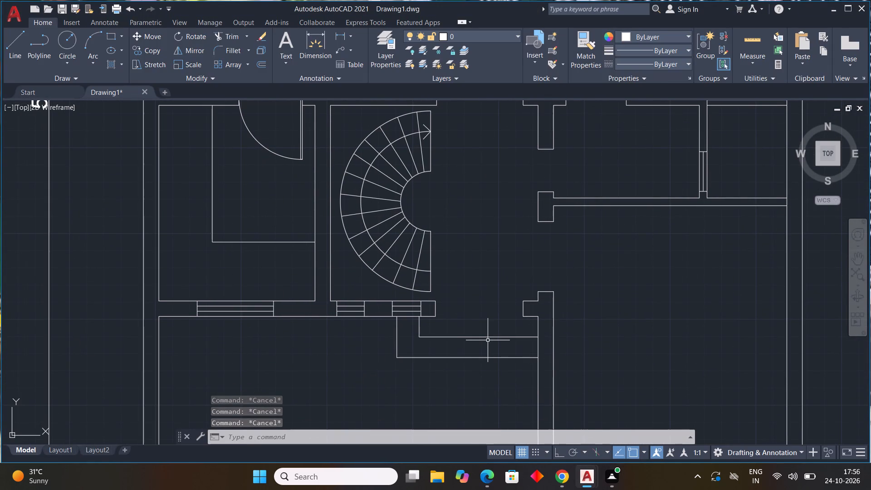
pyautogui.write('L')
pyautogui.press('space')
pyautogui.moveTo(436, 315); pyautogui.dragTo(445, 318)
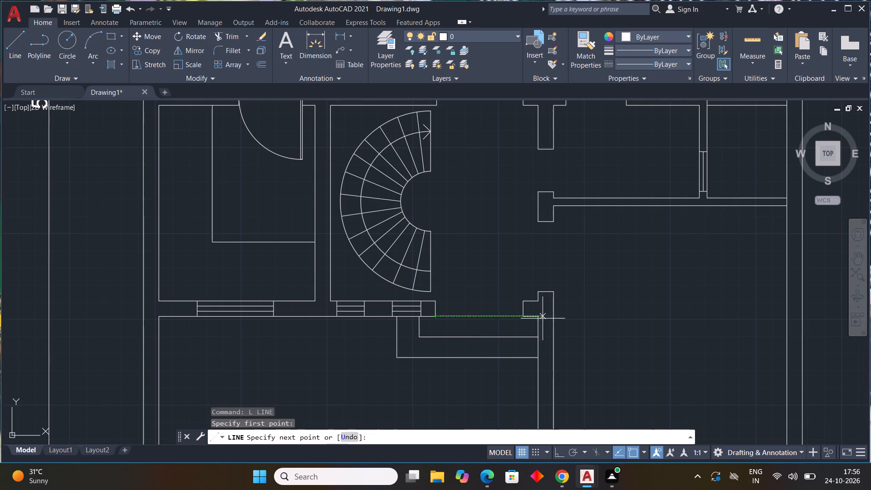
pyautogui.click(524, 317)
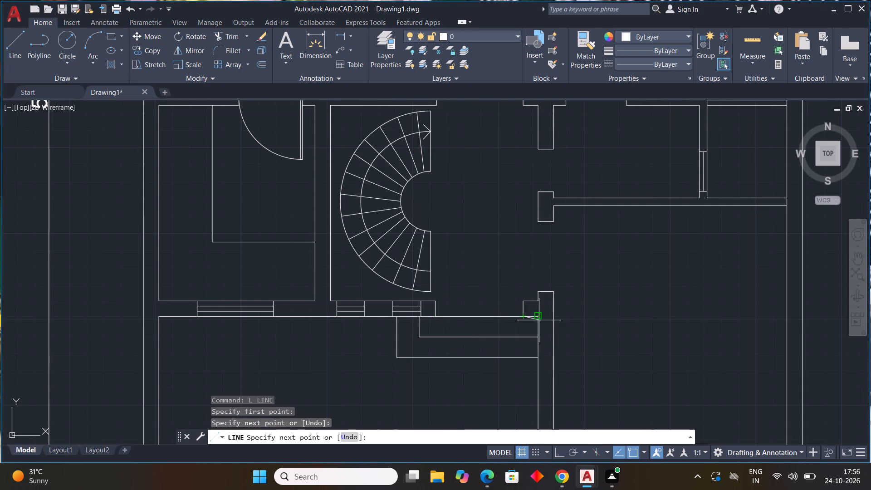
pyautogui.press('Escape')
pyautogui.press('Escape')
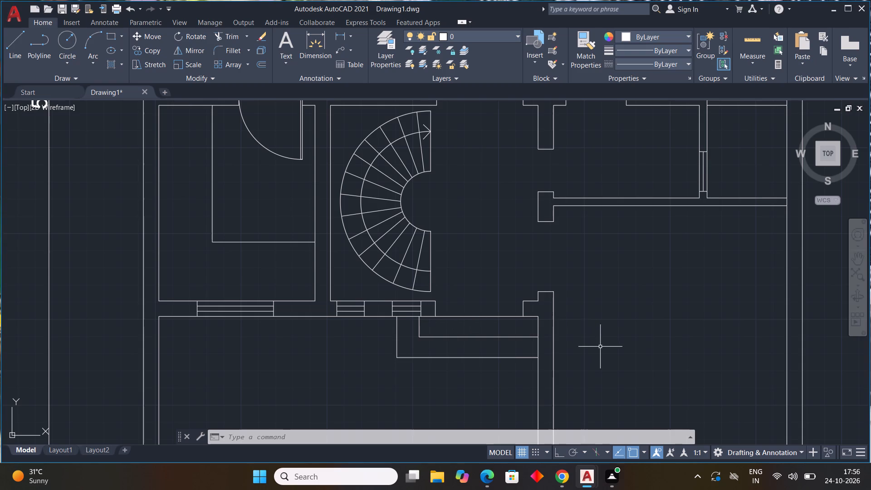
# Draw a vertical guide line upward from the midpoint of the threshold line.
pyautogui.press('l')
pyautogui.press('space')
pyautogui.moveTo(478, 318); pyautogui.dragTo(474, 309)
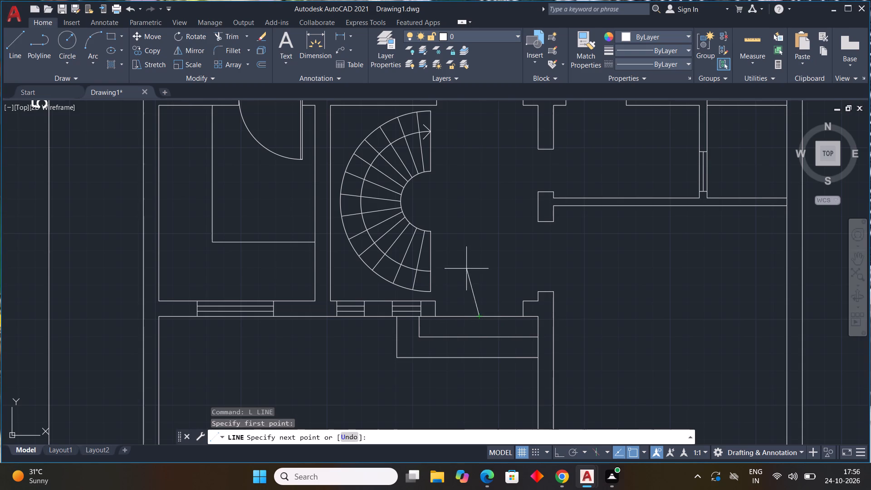
pyautogui.click(480, 269)
pyautogui.press('Escape')
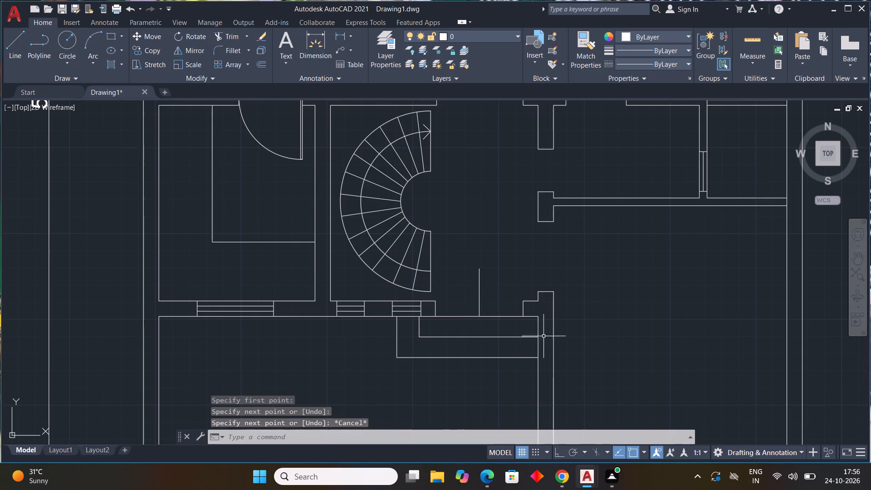
# Start the right door leaf at the threshold's right jamb with a 1" base and, using Ortho, a 1.5' upright side.
pyautogui.press('l')
pyautogui.press('space')
pyautogui.scroll(3, 520, 311)
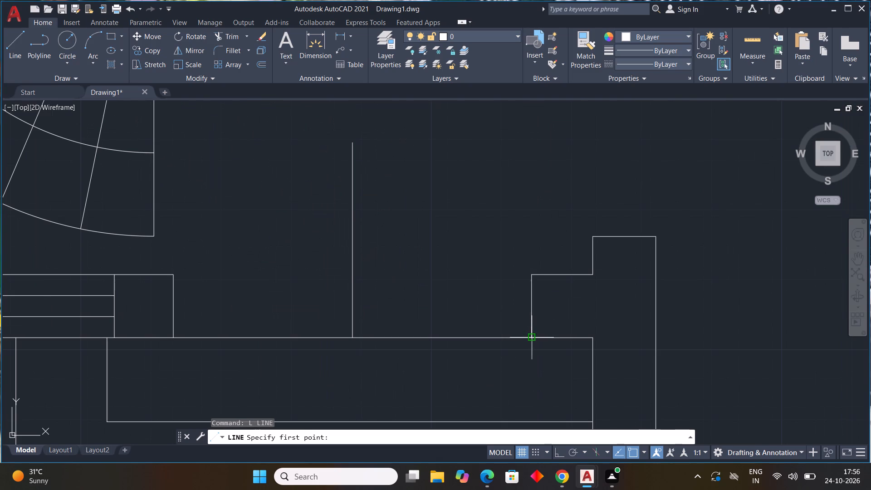
pyautogui.click(533, 336)
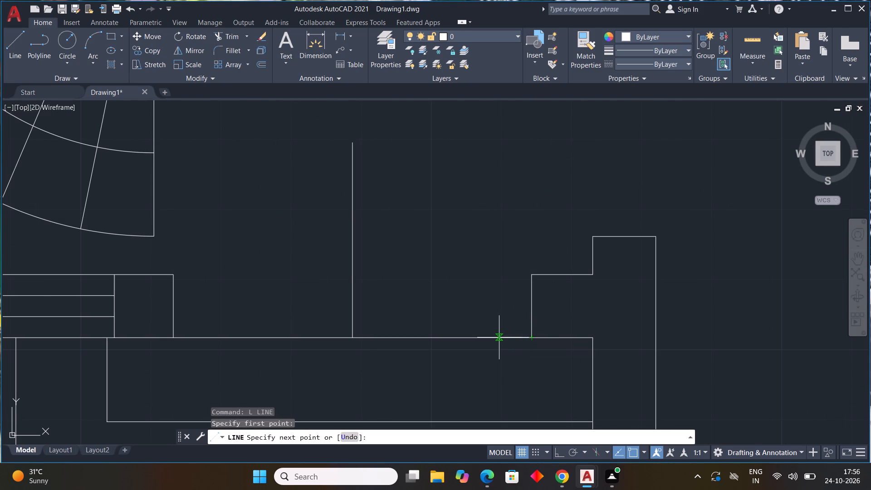
pyautogui.press('1')
pyautogui.hotkey('shift', '"')
pyautogui.press('Return')
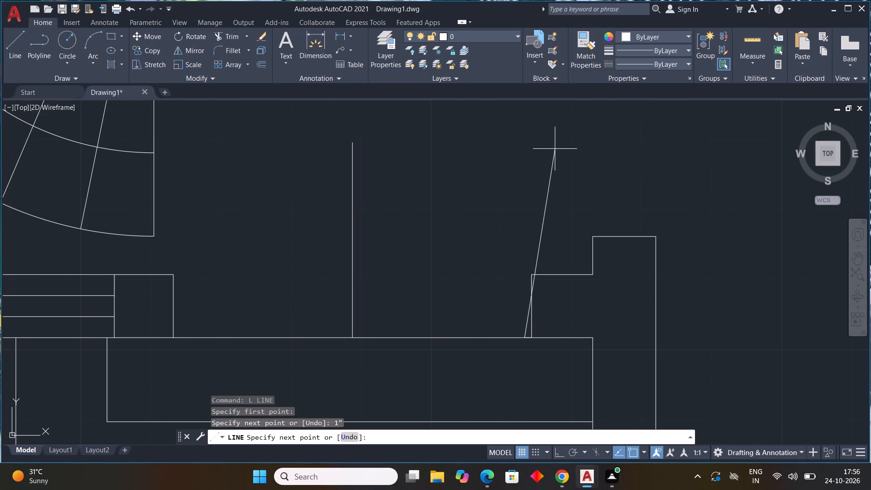
pyautogui.press('F8')
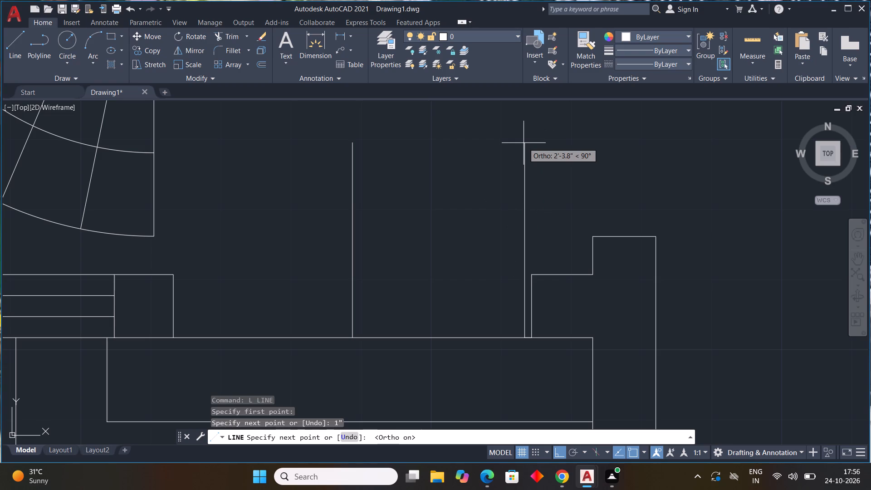
pyautogui.write("1.5'")
pyautogui.press('Return')
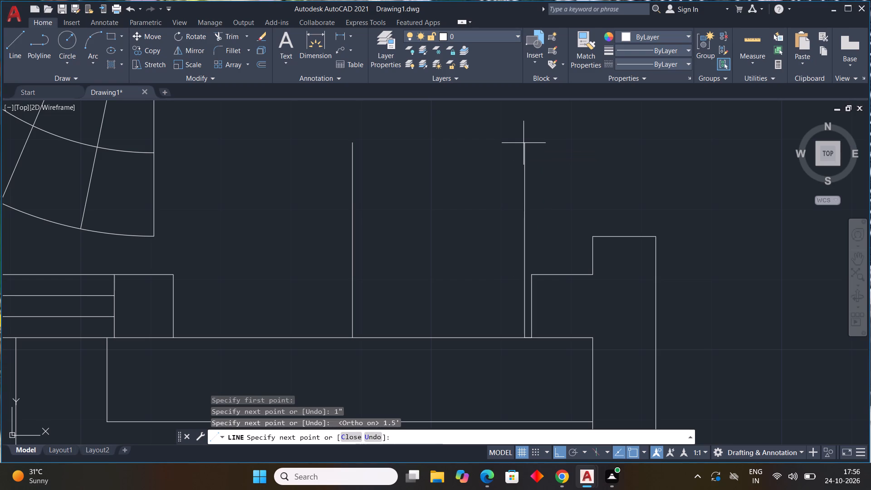
# Undo the 1.5' side and complete the right door leaf with a 2' side, a 1" top and a return line to the jamb.
pyautogui.scroll(-2, 577, 175)
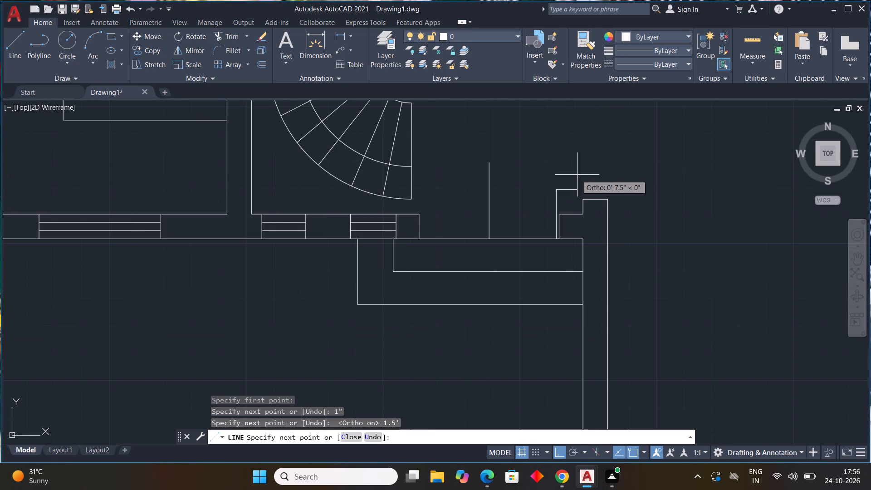
pyautogui.scroll(1, 564, 162)
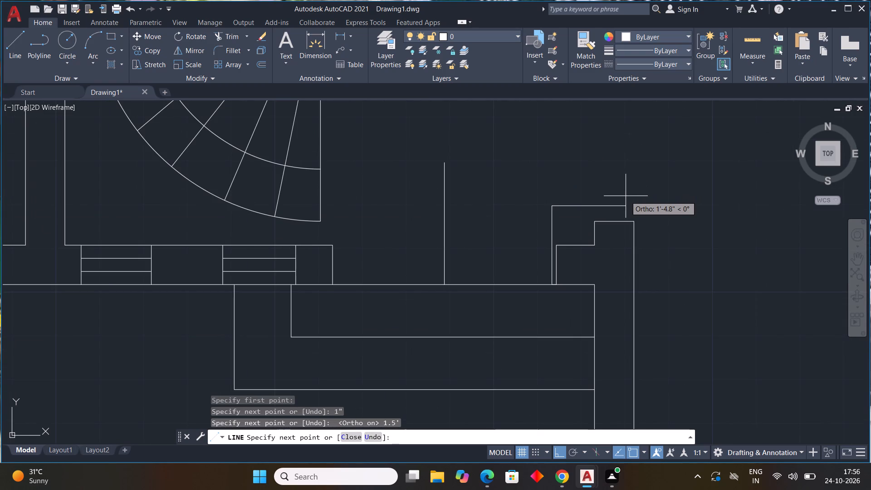
pyautogui.hotkey('ctrl', 'z')
pyautogui.write("2'")
pyautogui.press('Return')
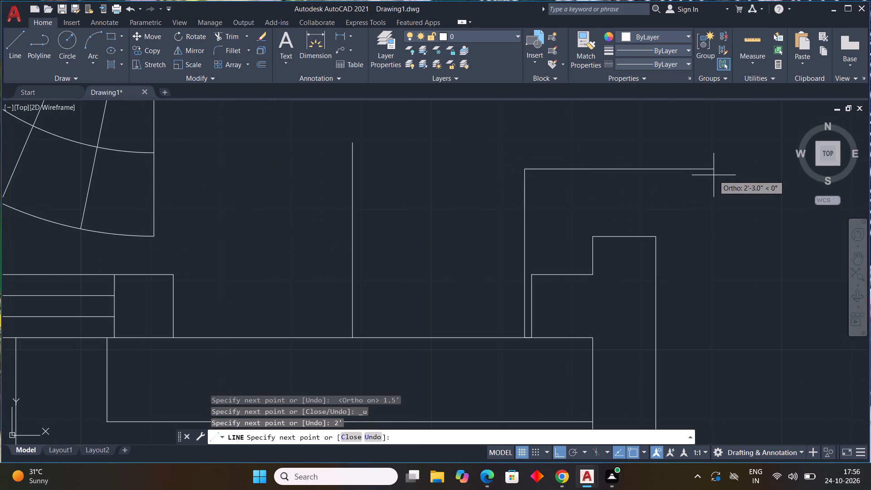
pyautogui.write('1"')
pyautogui.press('Return')
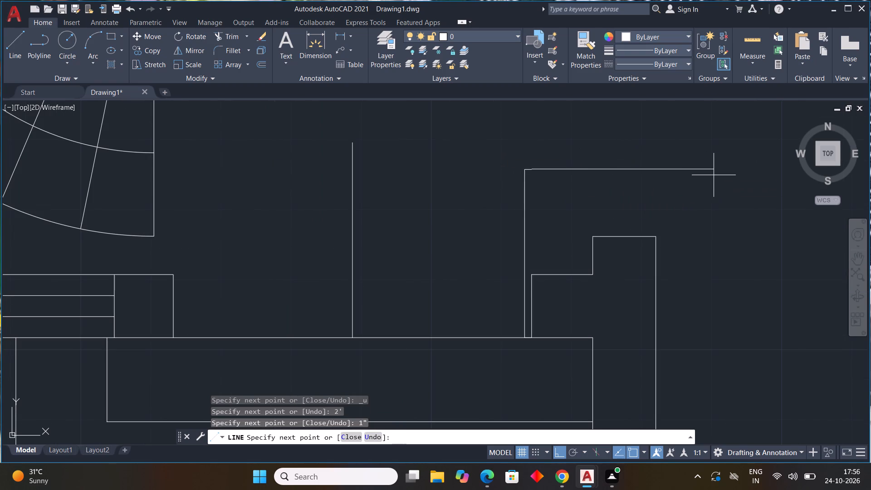
pyautogui.click(530, 275)
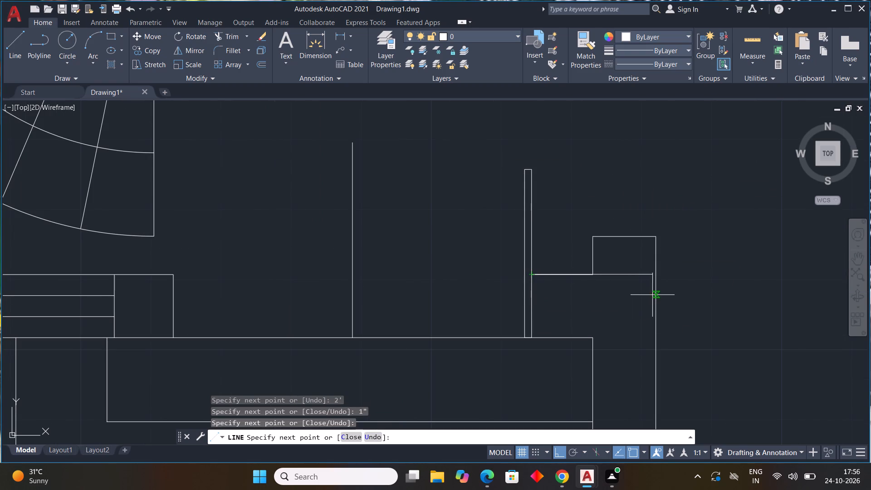
pyautogui.press('Escape')
# Draw the left door leaf at the threshold's left jamb with a 1" base, 2' side, 1" top and a return line to the jamb.
pyautogui.scroll(-1, 648, 303)
pyautogui.moveTo(648, 308); pyautogui.dragTo(697, 310, button='middle')
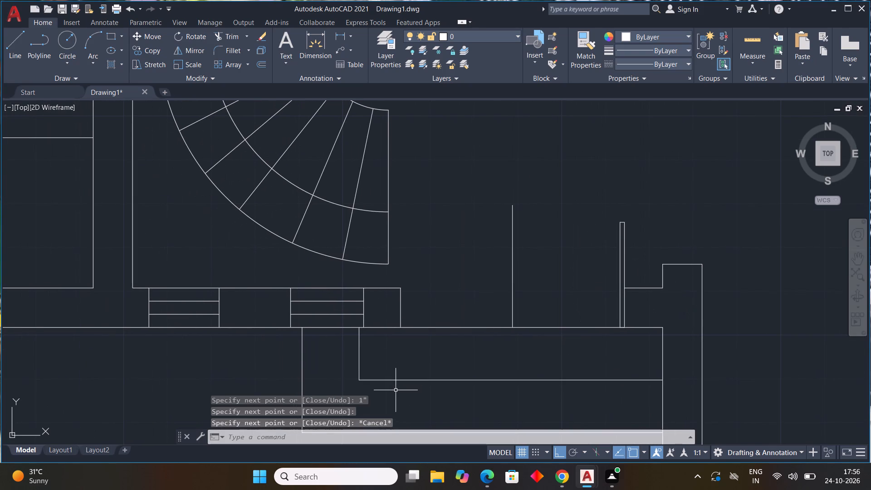
pyautogui.write('L')
pyautogui.press('space')
pyautogui.click(401, 326)
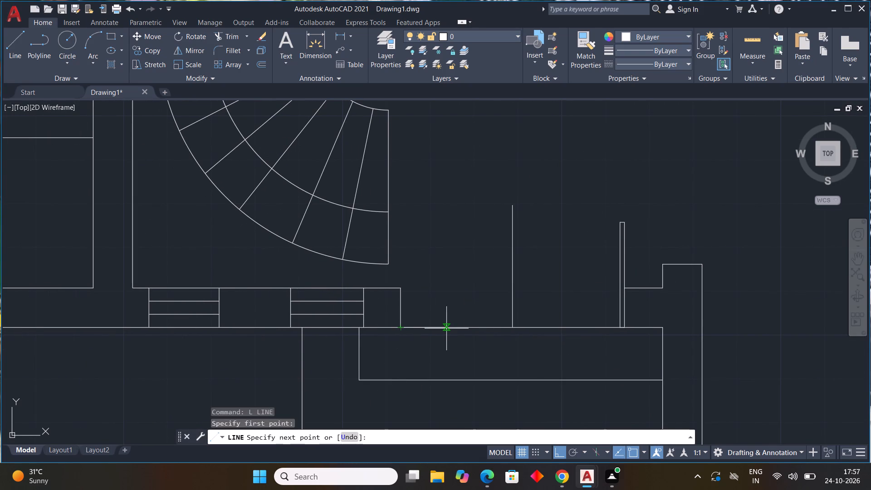
pyautogui.write('1"')
pyautogui.press('Return')
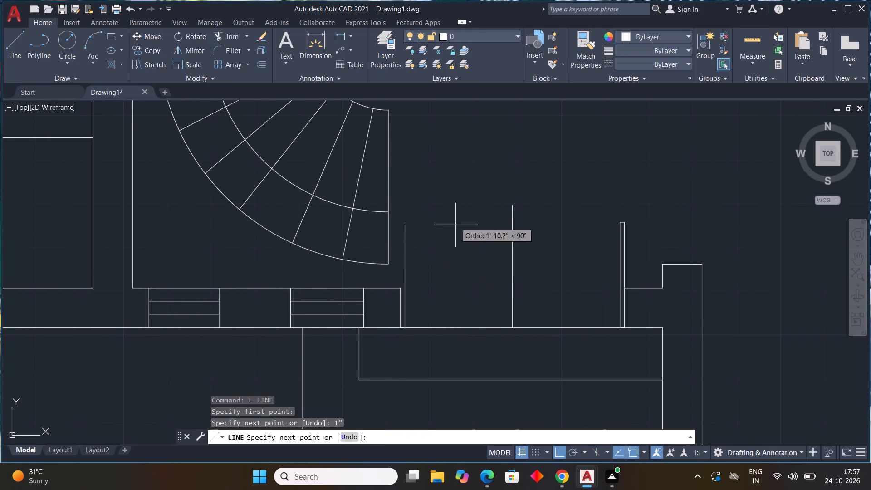
pyautogui.write("2'")
pyautogui.press('Return')
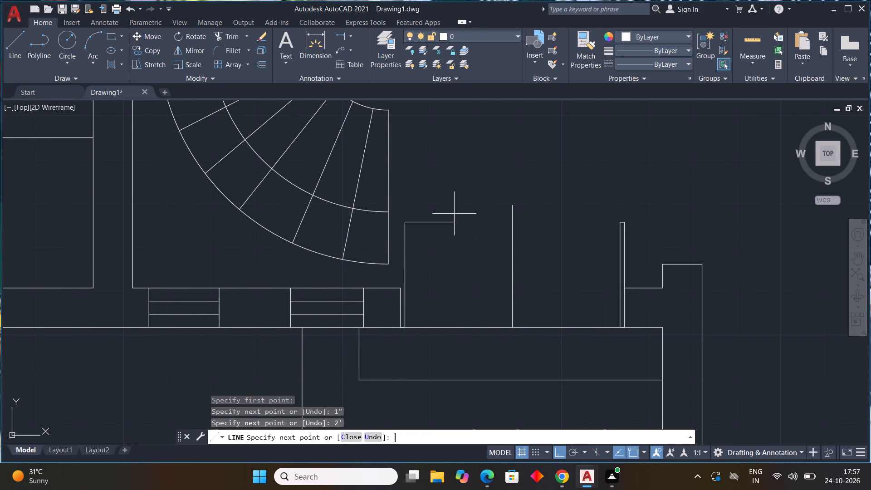
pyautogui.write('1"')
pyautogui.press('Return')
pyautogui.scroll(2, 375, 276)
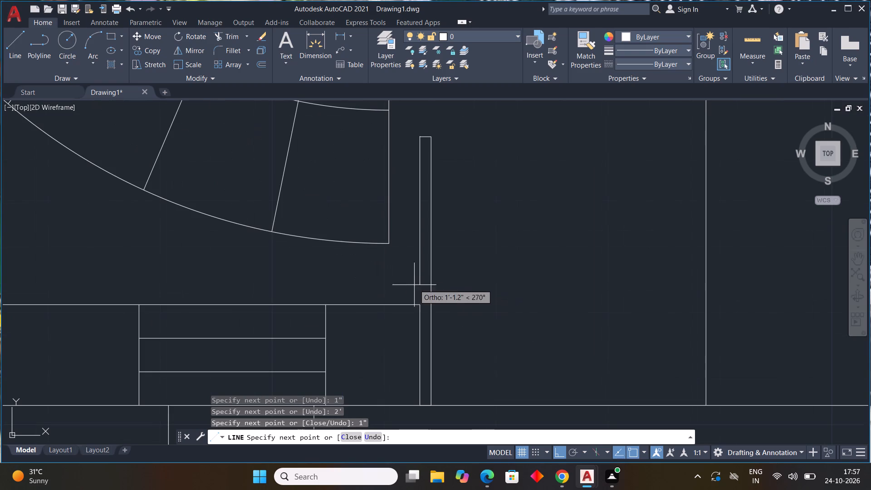
pyautogui.click(418, 309)
pyautogui.press('Escape')
# Draw a 3-point swing arc from the left leaf's top corners to the guide line's base at the threshold midpoint.
pyautogui.scroll(-3, 513, 329)
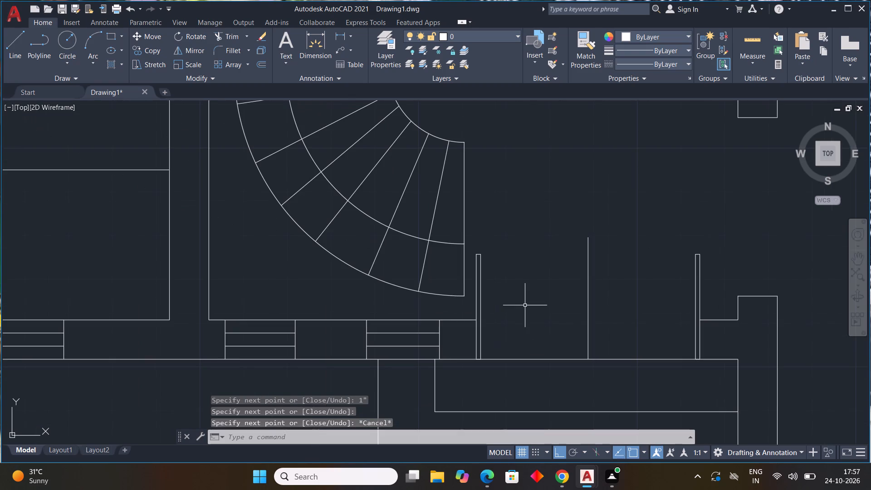
pyautogui.moveTo(525, 304); pyautogui.dragTo(514, 319, button='middle')
pyautogui.click(92, 53)
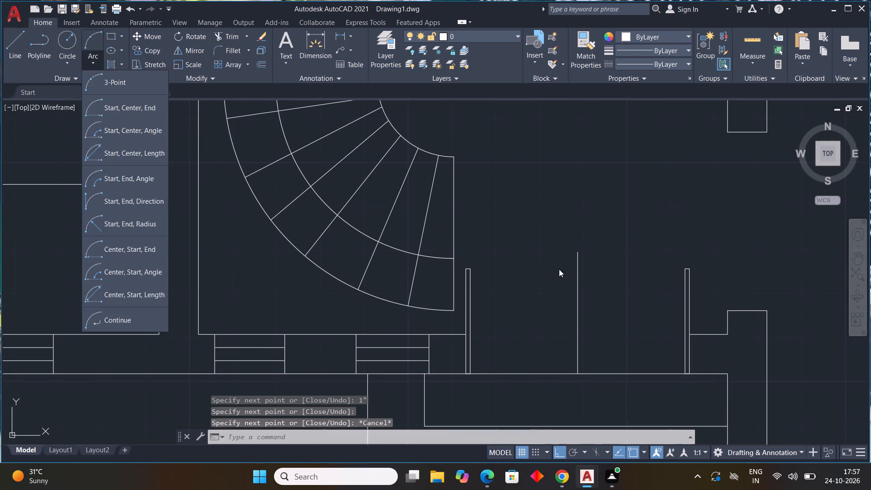
pyautogui.click(124, 81)
pyautogui.moveTo(488, 245); pyautogui.dragTo(489, 235, button='middle')
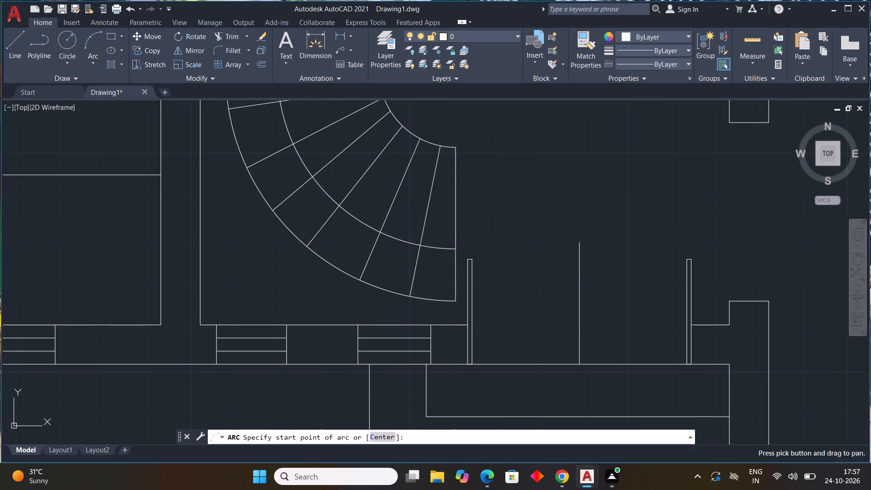
pyautogui.click(465, 260)
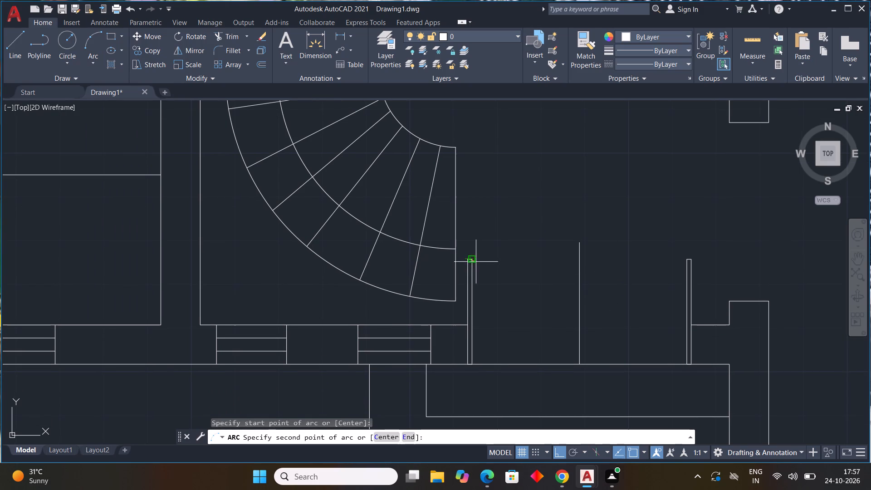
pyautogui.scroll(3, 476, 262)
pyautogui.moveTo(464, 248); pyautogui.dragTo(469, 256)
pyautogui.scroll(-3, 573, 353)
pyautogui.moveTo(562, 329); pyautogui.dragTo(556, 317, button='middle')
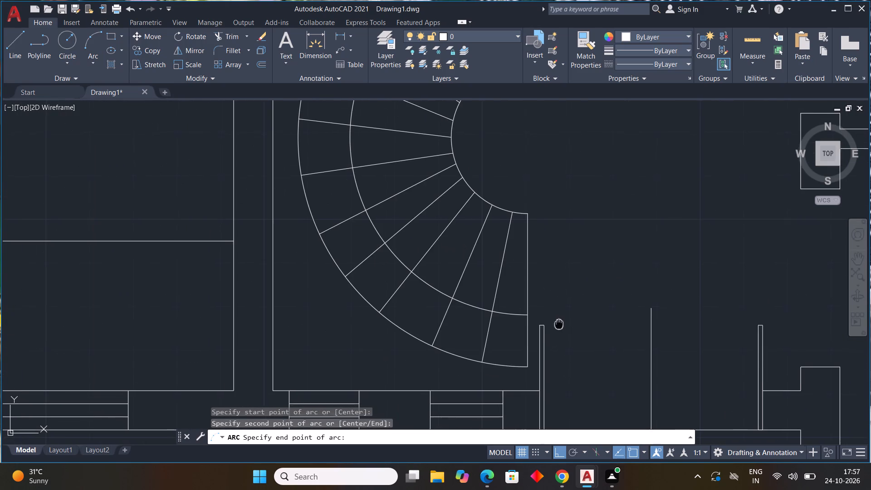
pyautogui.moveTo(556, 317); pyautogui.dragTo(487, 226, button='middle')
pyautogui.moveTo(469, 214); pyautogui.dragTo(455, 206, button='middle')
pyautogui.click(569, 322)
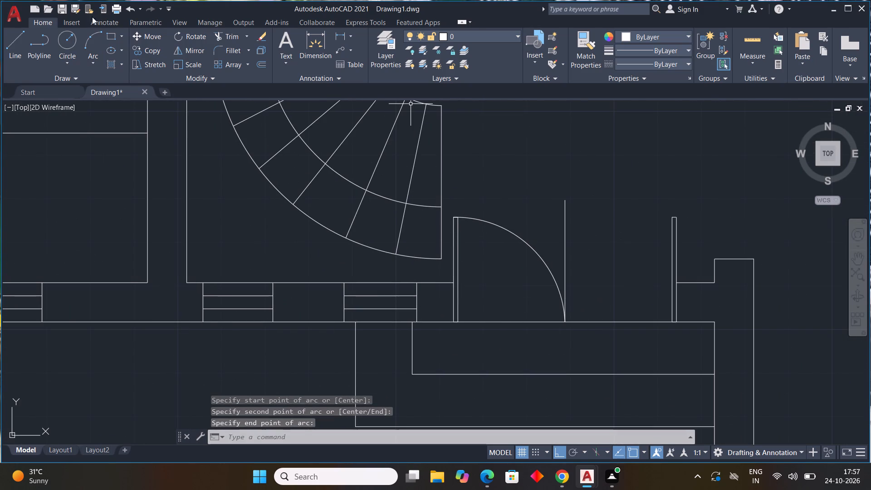
# Draw a 3-point swing arc from the right leaf's top corners to the threshold midpoint, meeting the left arc.
pyautogui.click(92, 62)
pyautogui.click(99, 75)
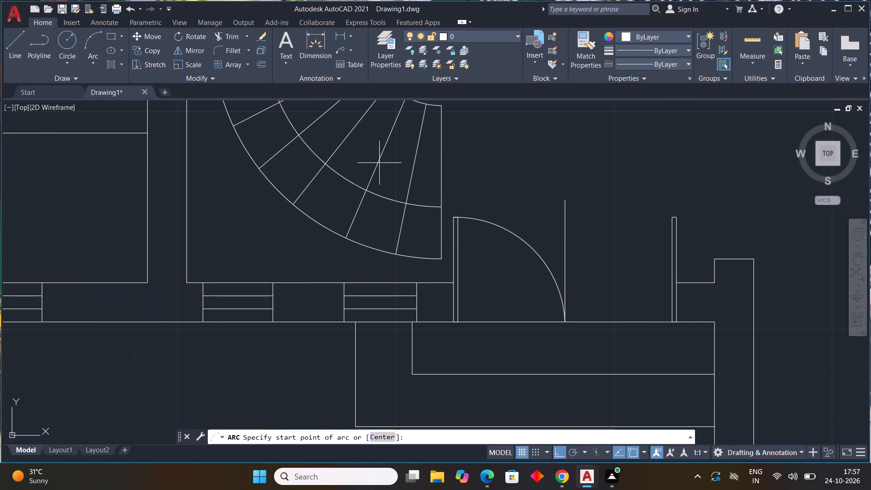
pyautogui.scroll(2, 683, 225)
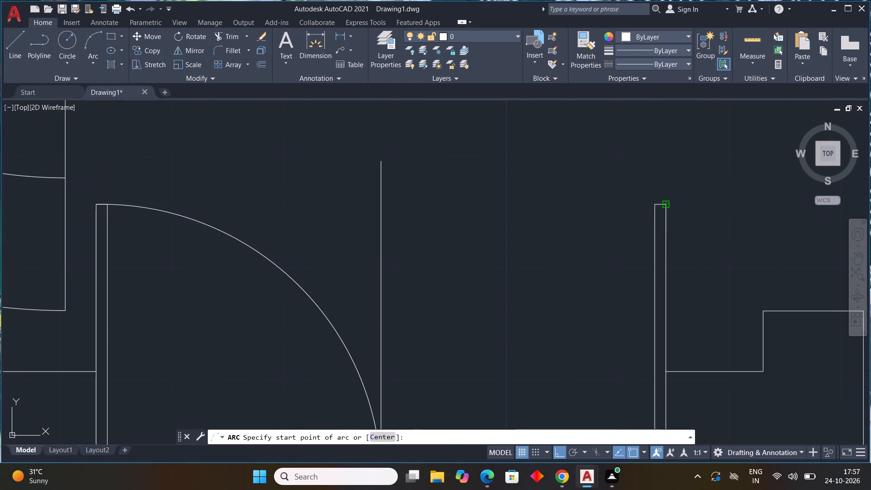
pyautogui.click(669, 206)
pyautogui.click(654, 206)
pyautogui.moveTo(506, 303); pyautogui.dragTo(558, 195, button='middle')
pyautogui.scroll(-2, 526, 256)
pyautogui.scroll(-1, 558, 195)
pyautogui.click(528, 238)
pyautogui.scroll(-2, 573, 259)
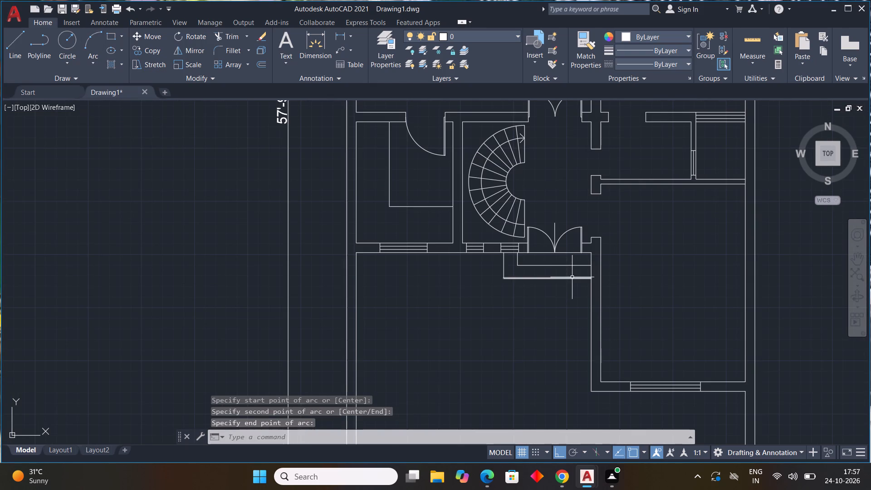
pyautogui.press('Escape')
# Delete the vertical guide line and the horizontal threshold line from the double-door opening below the staircase.
pyautogui.click(552, 233)
pyautogui.click(558, 232)
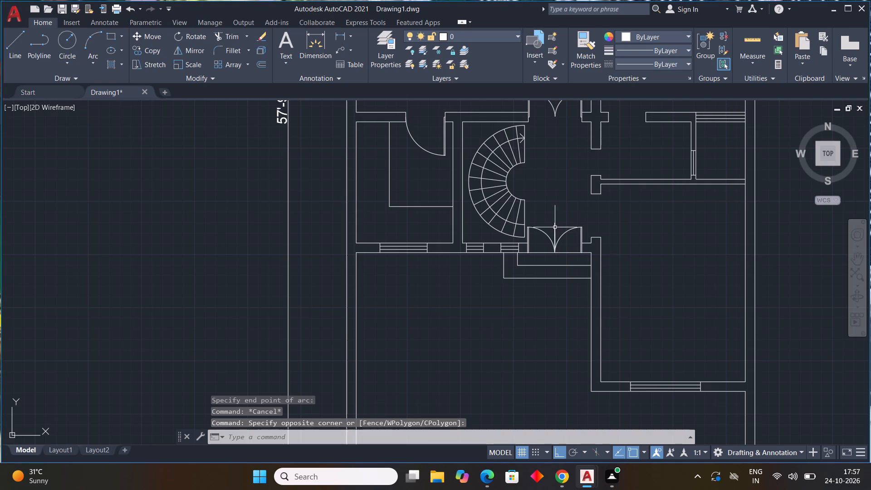
pyautogui.click(554, 227)
pyautogui.press('Delete')
pyautogui.scroll(-2, 626, 222)
pyautogui.moveTo(621, 228); pyautogui.dragTo(609, 258, button='middle')
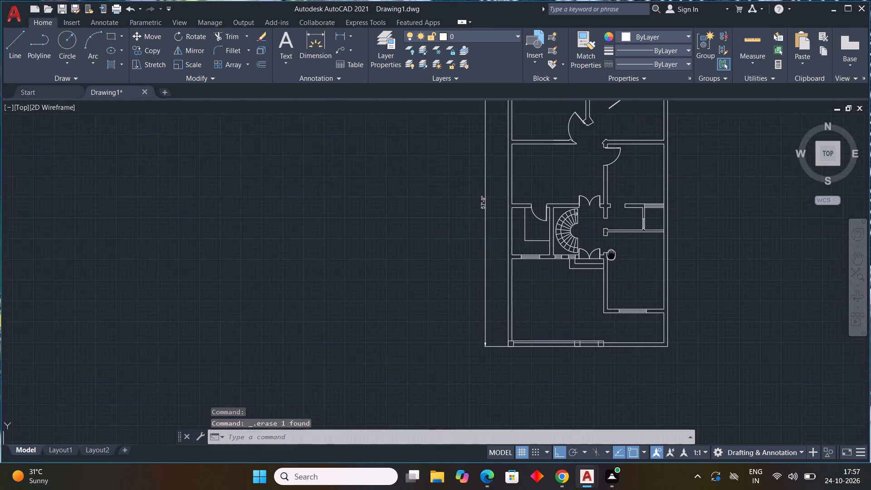
pyautogui.moveTo(609, 258); pyautogui.dragTo(591, 285, button='middle')
pyautogui.scroll(3, 577, 290)
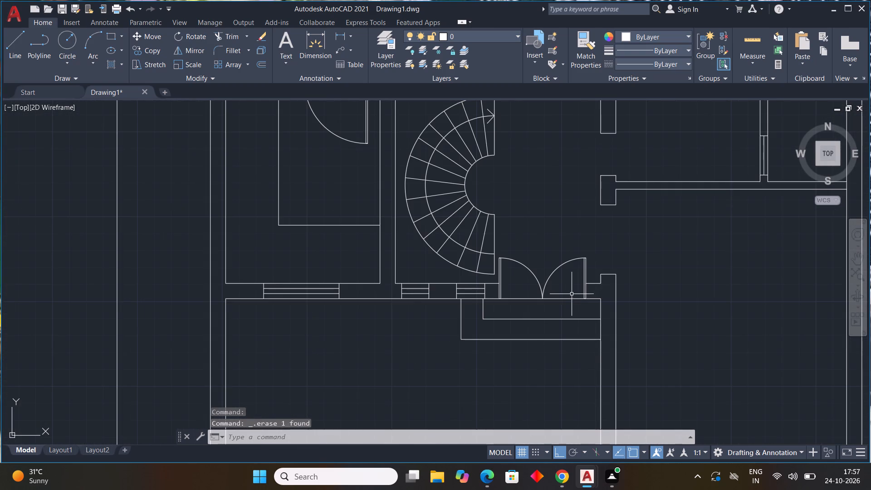
pyautogui.click(569, 300)
pyautogui.press('Delete')
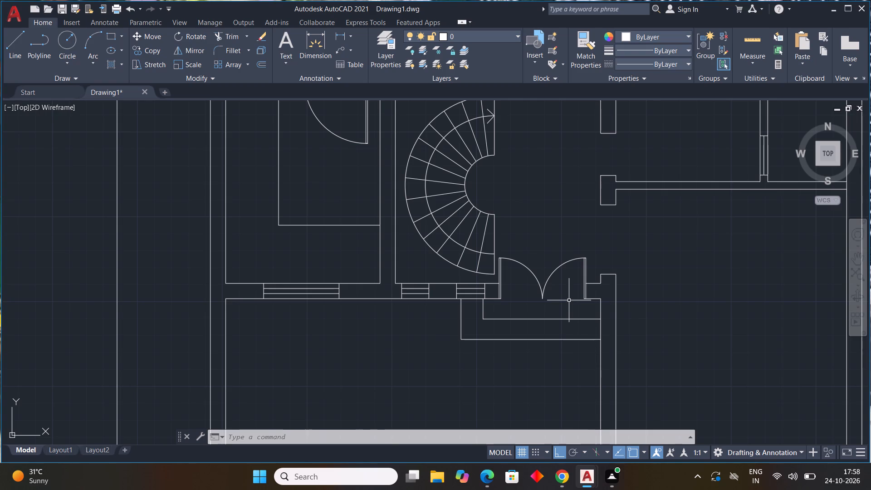
pyautogui.press('Escape')
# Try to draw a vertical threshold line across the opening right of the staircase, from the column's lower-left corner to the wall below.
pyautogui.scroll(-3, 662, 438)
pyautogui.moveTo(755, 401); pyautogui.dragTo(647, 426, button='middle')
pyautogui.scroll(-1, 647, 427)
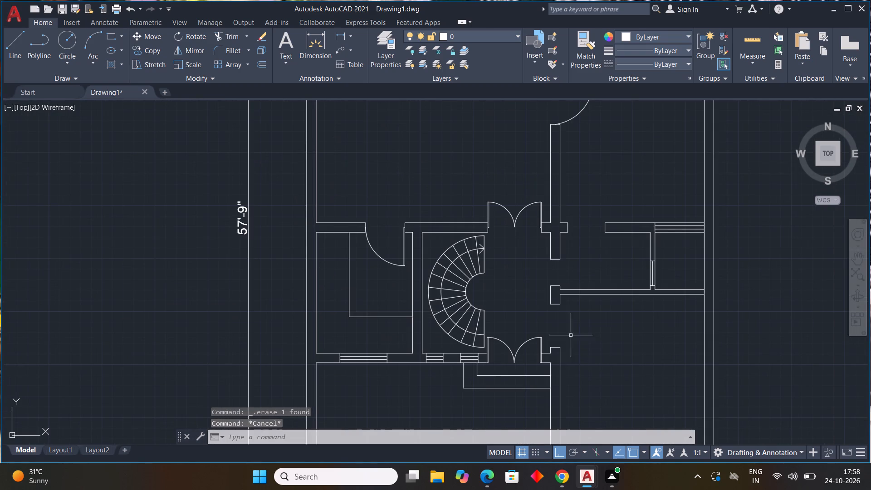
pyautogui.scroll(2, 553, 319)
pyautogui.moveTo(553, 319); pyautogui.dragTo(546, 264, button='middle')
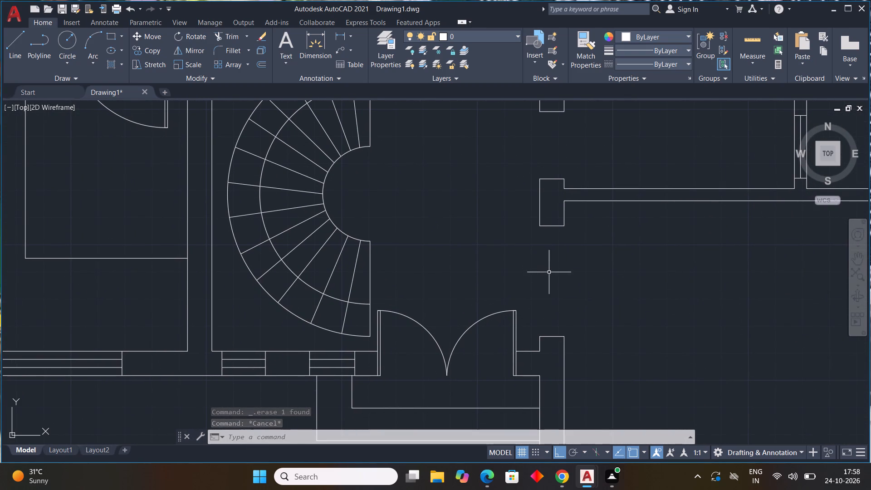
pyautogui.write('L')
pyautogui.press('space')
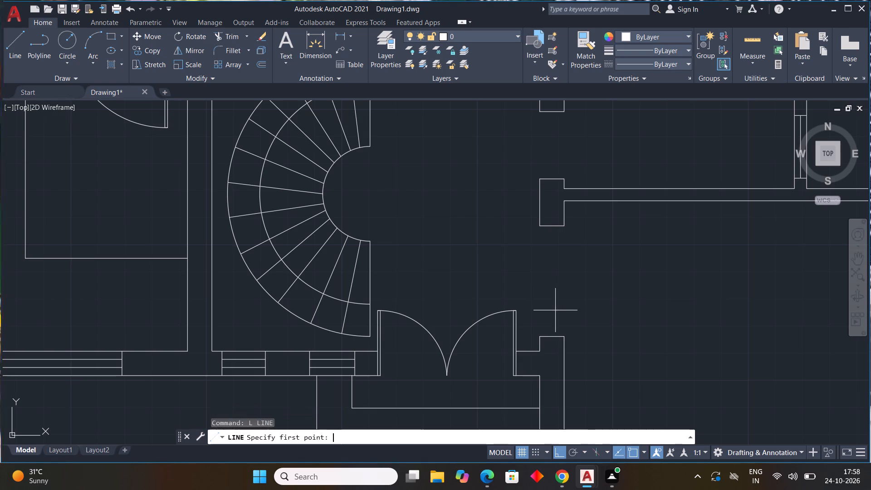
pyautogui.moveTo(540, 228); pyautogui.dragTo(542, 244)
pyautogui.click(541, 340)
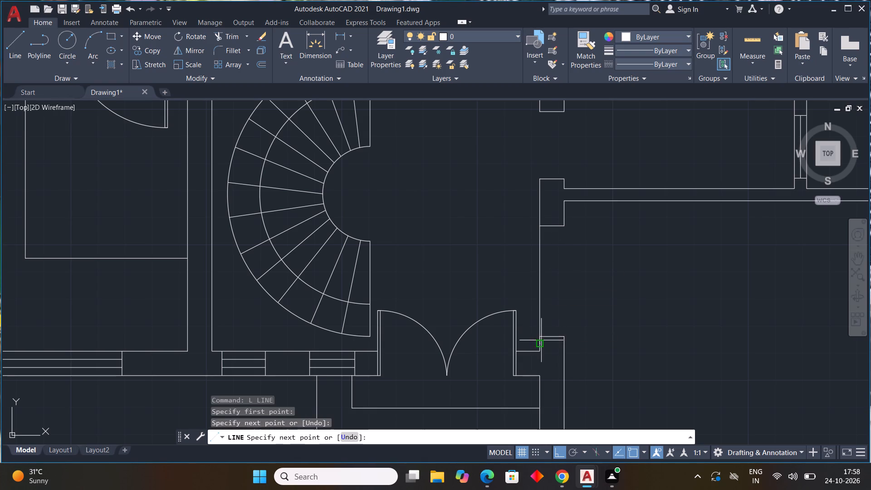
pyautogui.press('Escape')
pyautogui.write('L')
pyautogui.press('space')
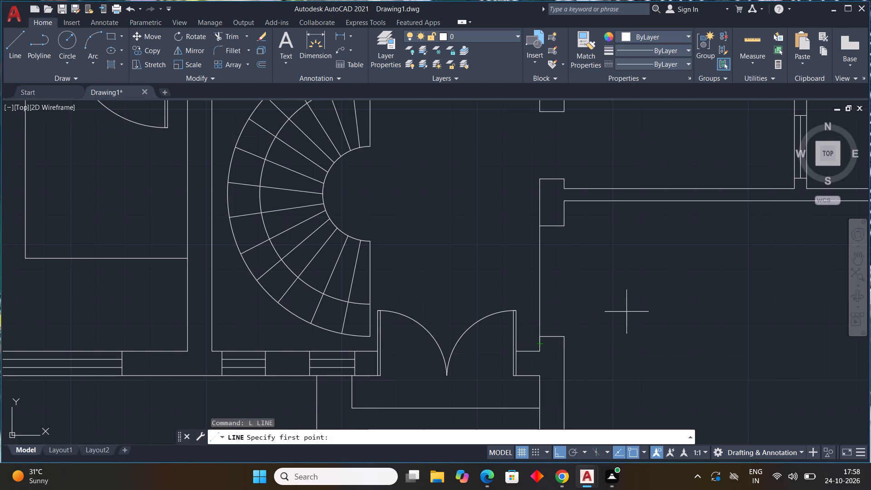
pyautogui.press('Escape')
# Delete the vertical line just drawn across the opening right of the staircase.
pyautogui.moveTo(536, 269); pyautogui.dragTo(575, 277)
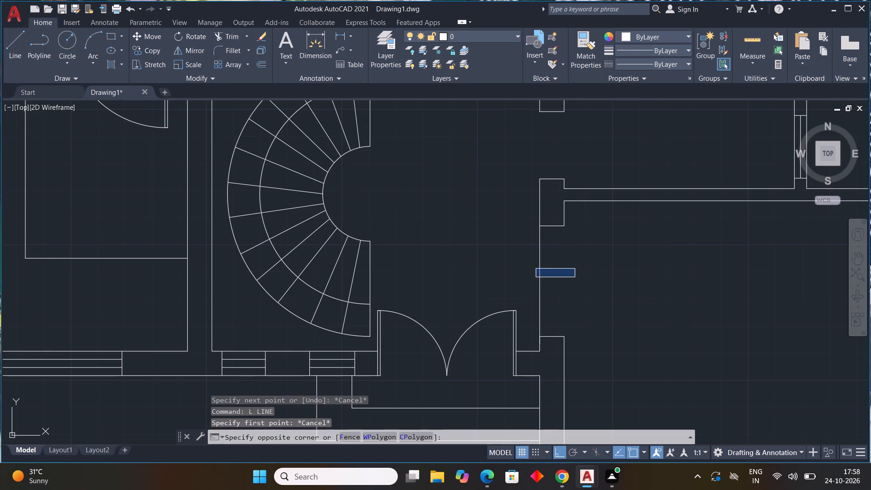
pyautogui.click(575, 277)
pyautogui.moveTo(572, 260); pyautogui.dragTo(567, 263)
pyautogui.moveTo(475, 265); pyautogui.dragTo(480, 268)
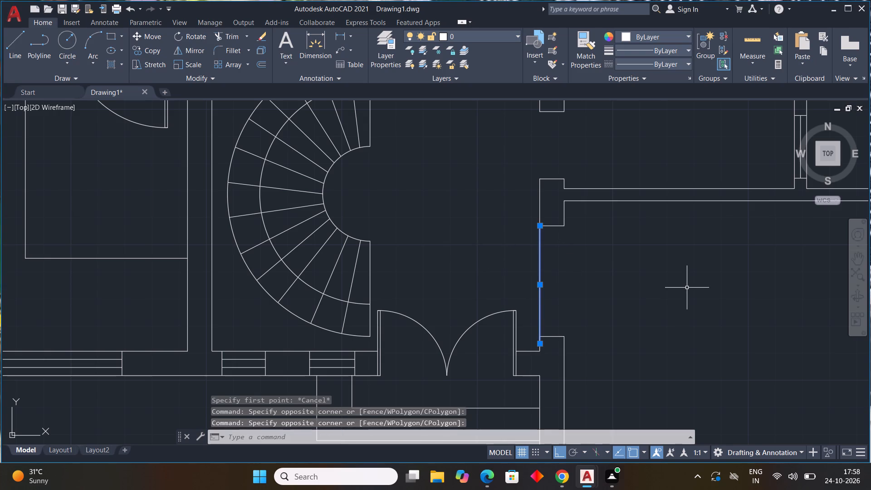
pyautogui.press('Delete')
# Draw a vertical threshold line from the column's lower-left corner to the top-left corner of the wall below it.
pyautogui.write('L')
pyautogui.press('space')
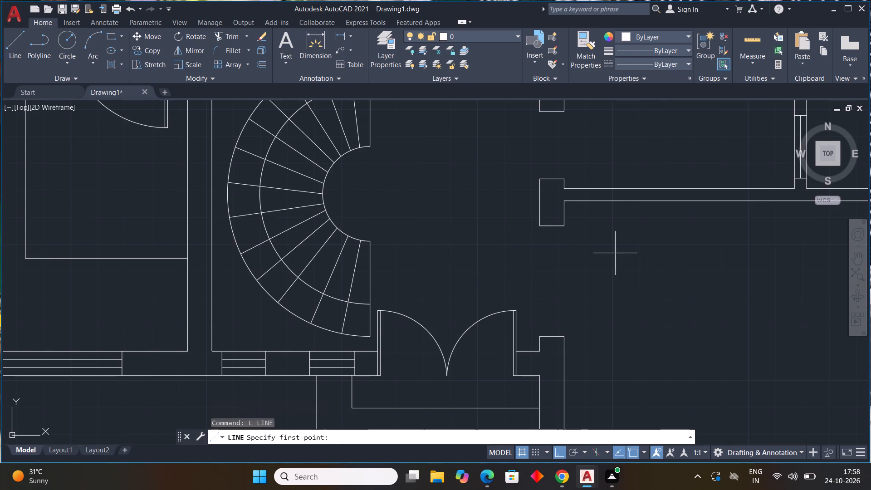
pyautogui.moveTo(538, 229); pyautogui.dragTo(541, 237)
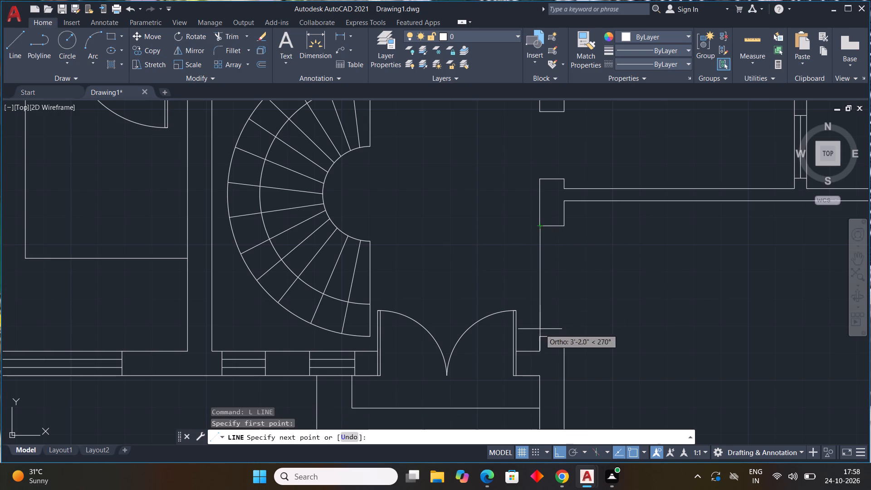
pyautogui.click(540, 337)
pyautogui.press('Escape')
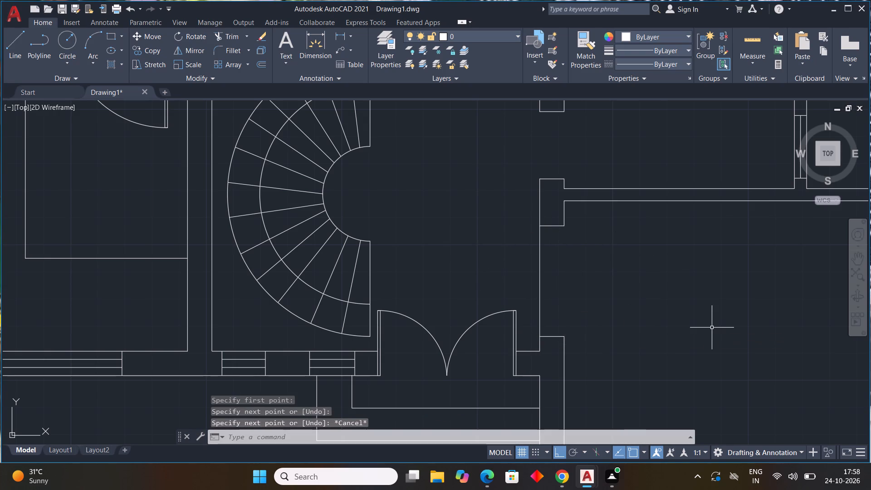
# Draw a horizontal guide line rightward from the midpoint of the vertical threshold line, extending into the adjoining room.
pyautogui.press('l')
pyautogui.press('space')
pyautogui.moveTo(538, 281); pyautogui.dragTo(570, 286)
pyautogui.click(662, 288)
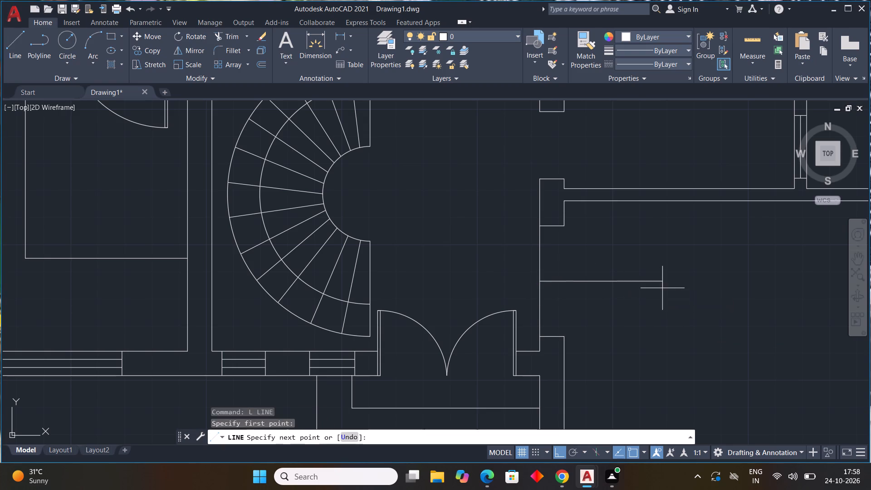
pyautogui.press('Escape')
# Draw a door leaf 1" thick and 2' long from the lower corner of the opening right of the staircase, extending into the adjoining room.
pyautogui.write('L')
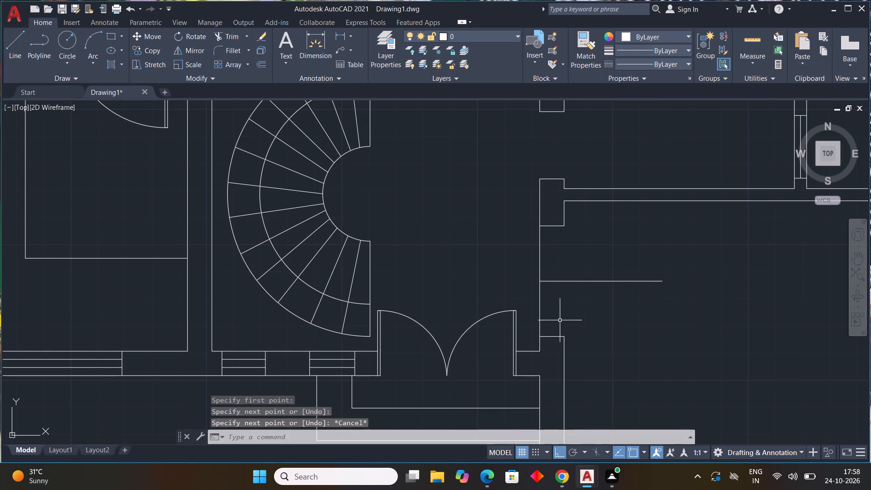
pyautogui.press('space')
pyautogui.click(543, 337)
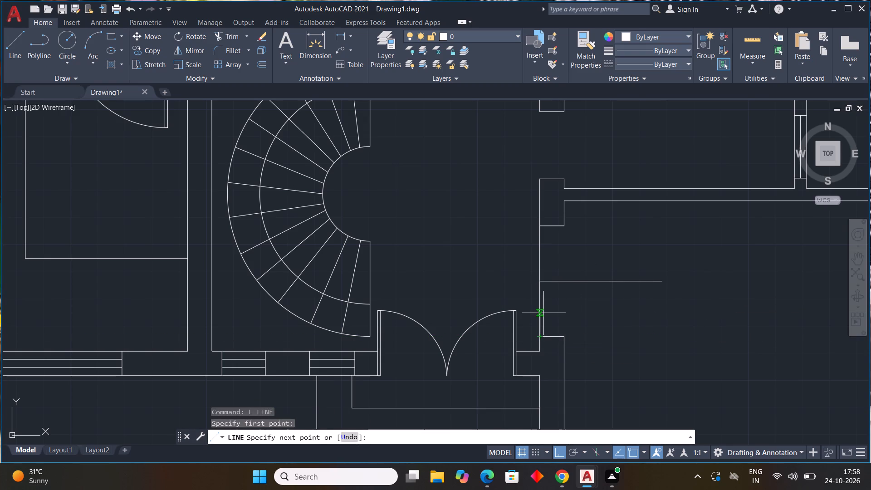
pyautogui.write('1"')
pyautogui.press('Return')
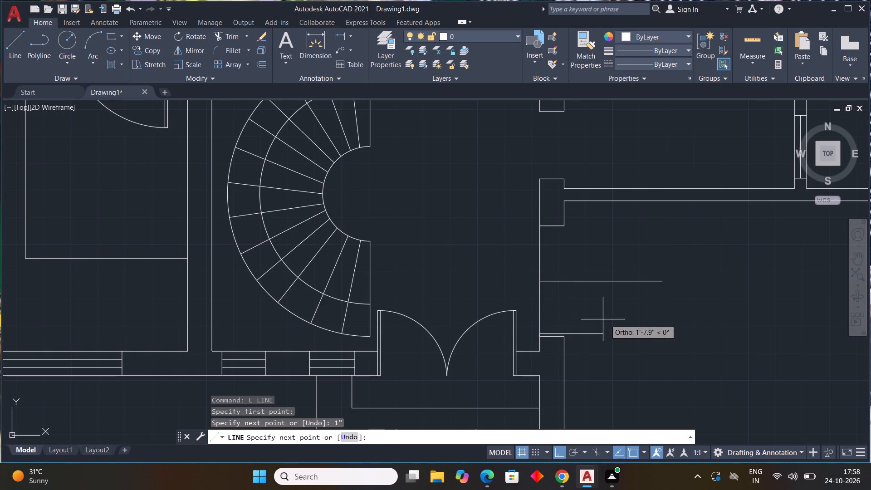
pyautogui.write("2'")
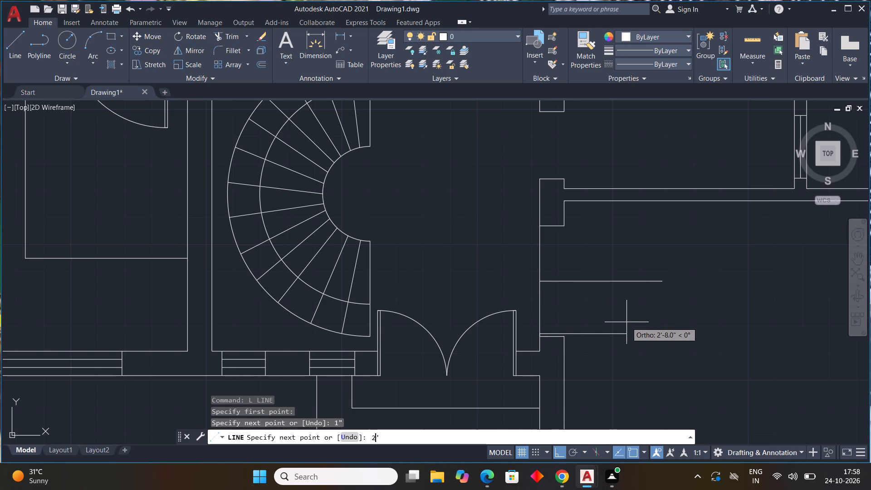
pyautogui.press('Return')
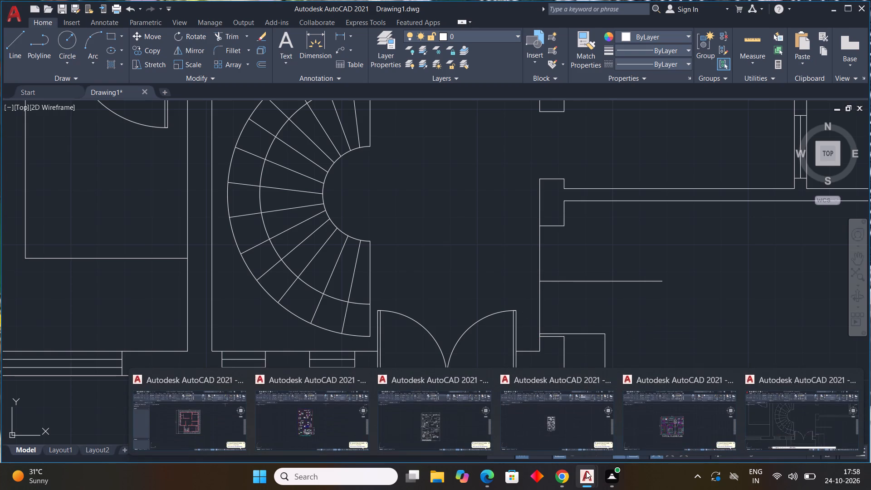
pyautogui.moveTo(660, 323); pyautogui.dragTo(622, 249, button='middle')
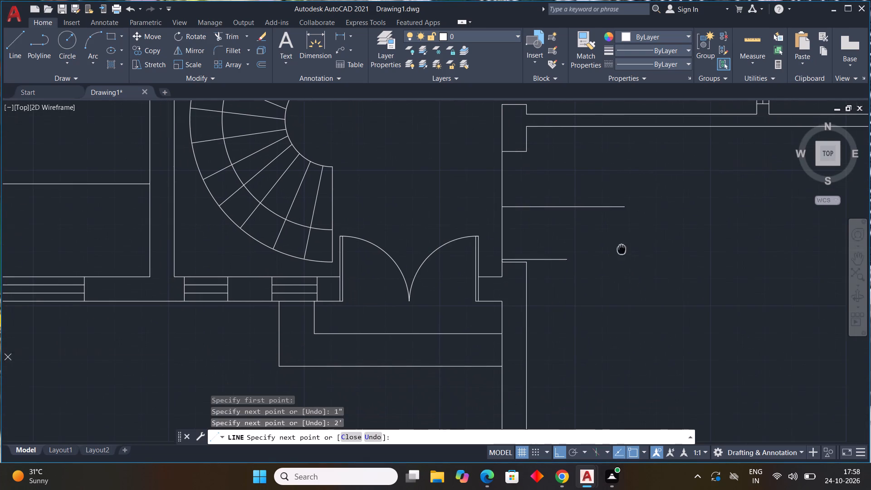
pyautogui.write('1"')
pyautogui.press('Return')
pyautogui.scroll(3, 525, 263)
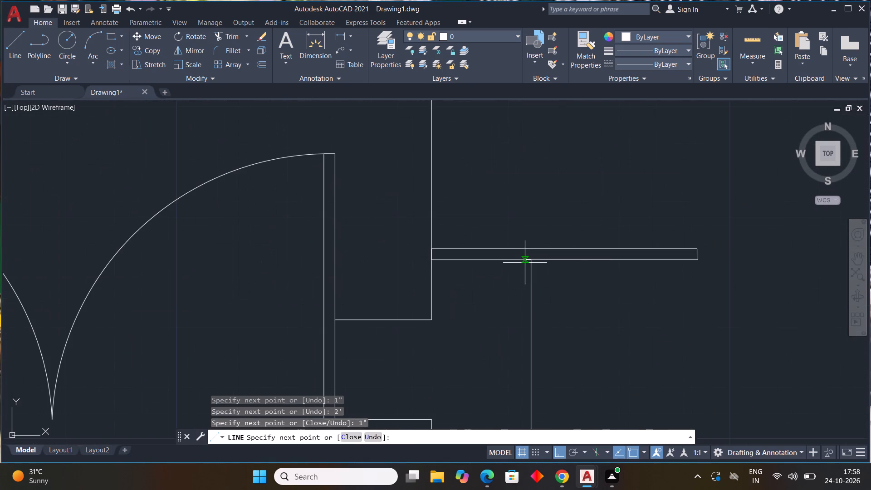
pyautogui.click(532, 262)
pyautogui.press('Escape')
# Draw a matching door leaf 1" thick and 2' long from the column's lower-left corner at the upper side of the same opening.
pyautogui.scroll(-1, 604, 285)
pyautogui.moveTo(599, 299); pyautogui.dragTo(502, 436, button='middle')
pyautogui.moveTo(513, 292); pyautogui.dragTo(511, 372, button='middle')
pyautogui.scroll(-1, 511, 301)
pyautogui.scroll(1, 509, 371)
pyautogui.press('l')
pyautogui.press('space')
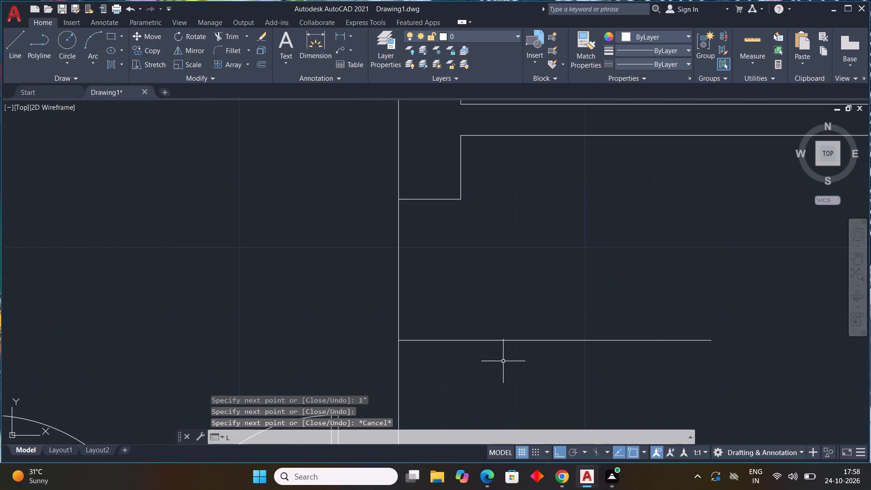
pyautogui.moveTo(400, 198); pyautogui.dragTo(401, 224)
pyautogui.write('1"')
pyautogui.press('Return')
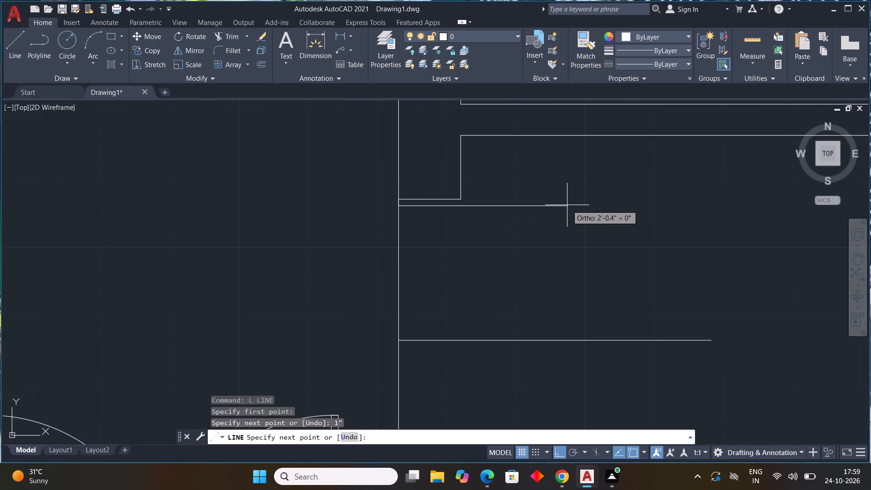
pyautogui.write("2'")
pyautogui.press('Return')
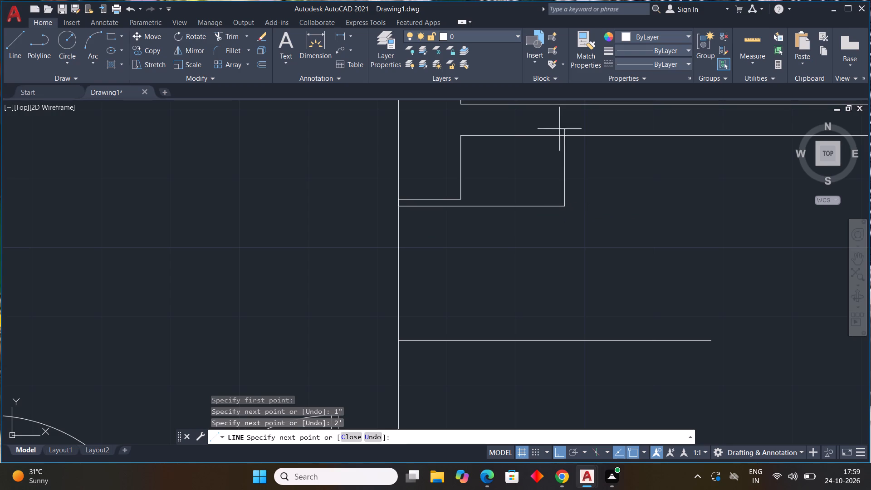
pyautogui.write('1"')
pyautogui.press('Return')
pyautogui.scroll(2, 464, 194)
pyautogui.click(455, 206)
pyautogui.press('Escape')
pyautogui.scroll(-2, 488, 247)
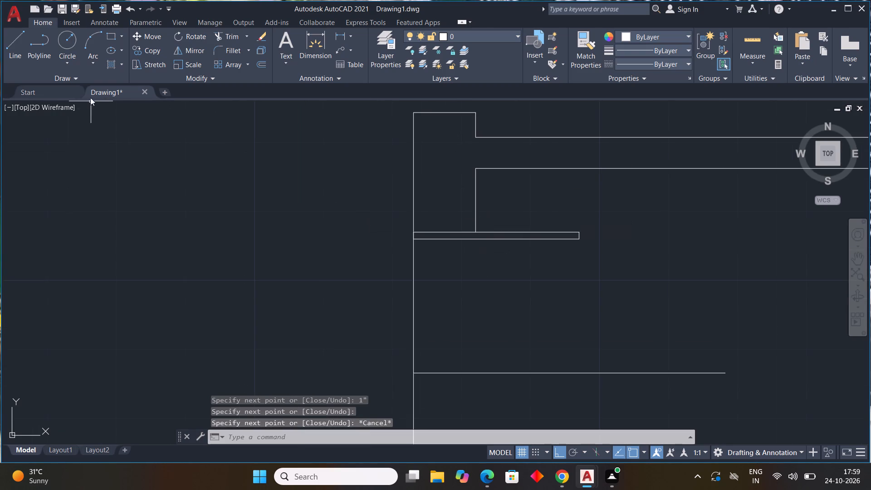
# Draw the upper leaf's swing as a three-point arc from its outer end to the horizontal guide line, in line with the wall's right face.
pyautogui.click(93, 63)
pyautogui.click(98, 75)
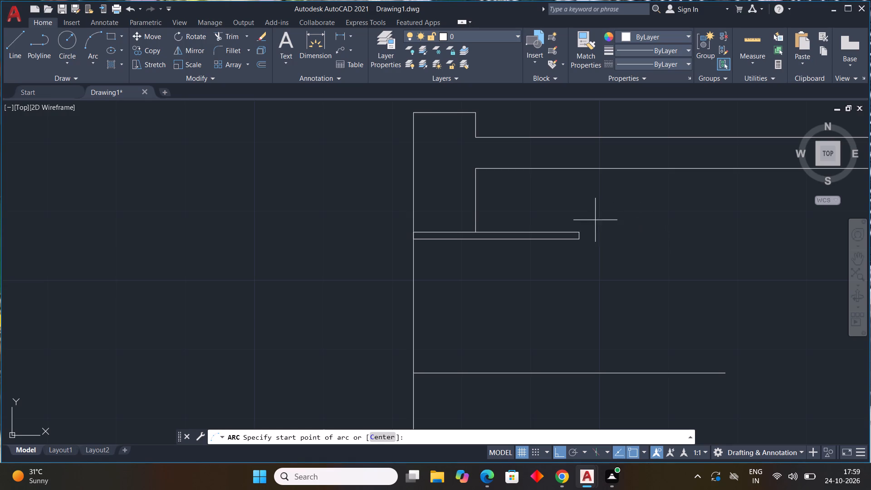
pyautogui.click(580, 230)
pyautogui.moveTo(579, 239); pyautogui.dragTo(582, 251)
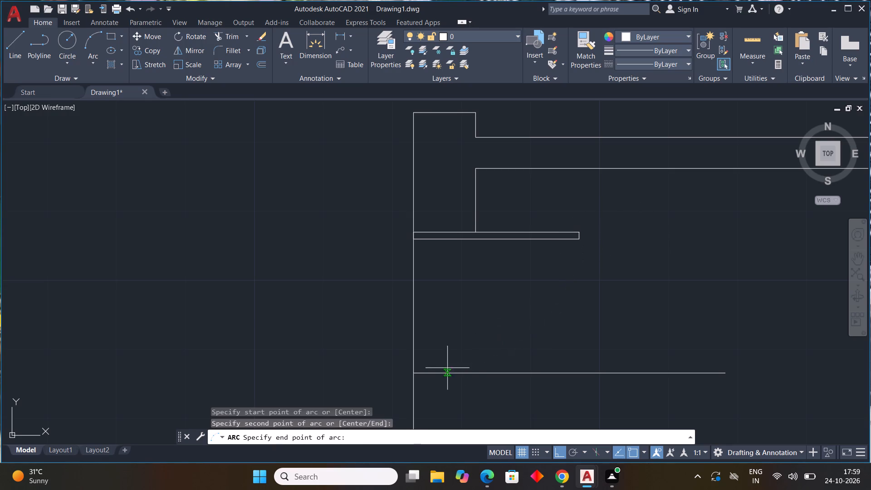
pyautogui.click(474, 372)
pyautogui.scroll(-2, 556, 310)
pyautogui.moveTo(568, 338); pyautogui.dragTo(543, 299, button='middle')
pyautogui.moveTo(533, 292); pyautogui.dragTo(528, 288, button='middle')
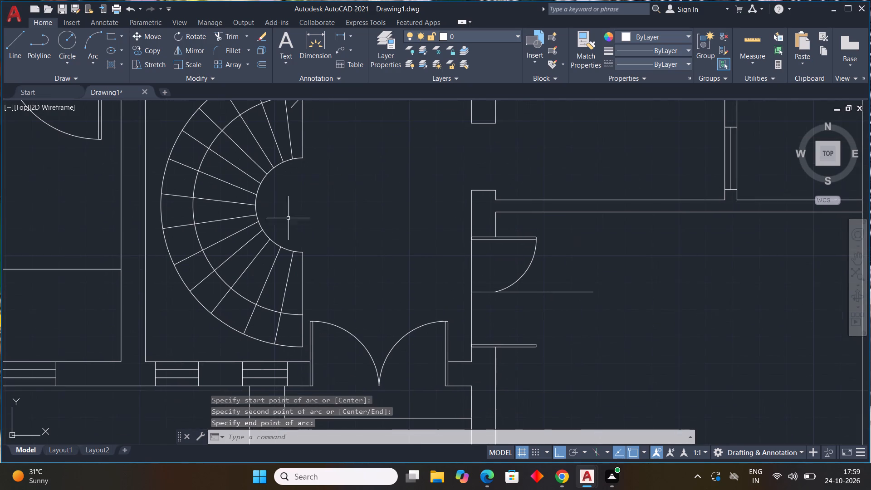
# Draw the lower leaf's swing as a three-point arc from its outer end to meet the upper arc on the guide line.
pyautogui.click(92, 63)
pyautogui.click(103, 80)
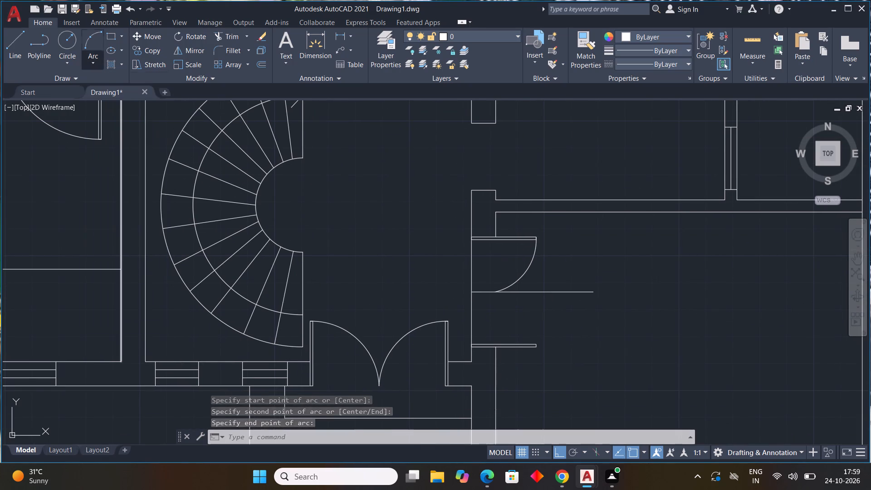
pyautogui.scroll(3, 536, 334)
pyautogui.click(539, 392)
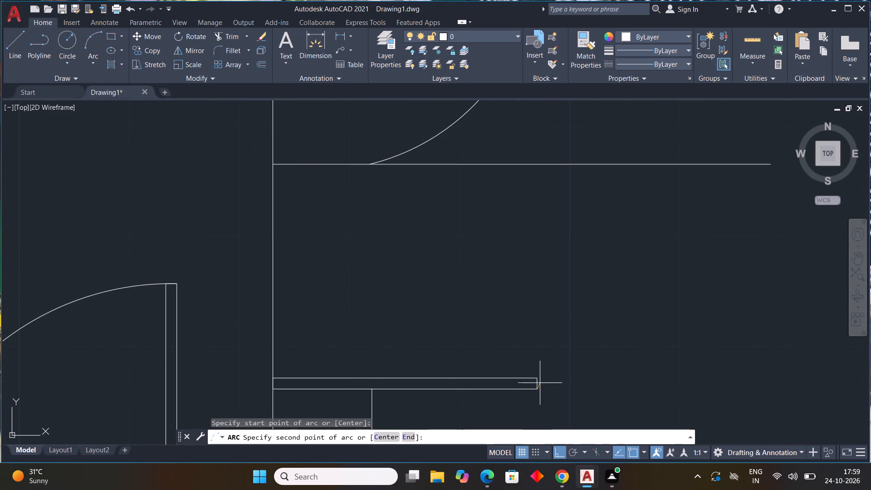
pyautogui.moveTo(538, 375); pyautogui.dragTo(542, 367)
pyautogui.click(373, 164)
pyautogui.scroll(-3, 517, 290)
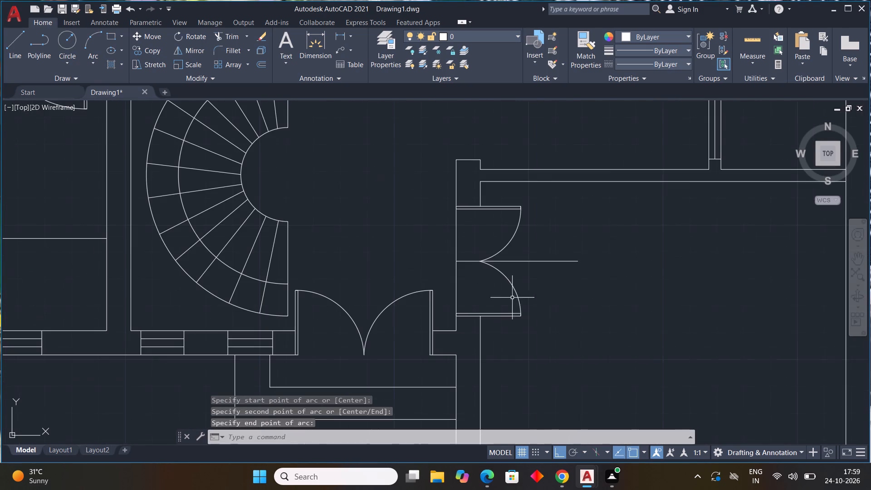
# Delete the horizontal guide line and the vertical threshold line at the new double door right of the staircase.
pyautogui.click(565, 263)
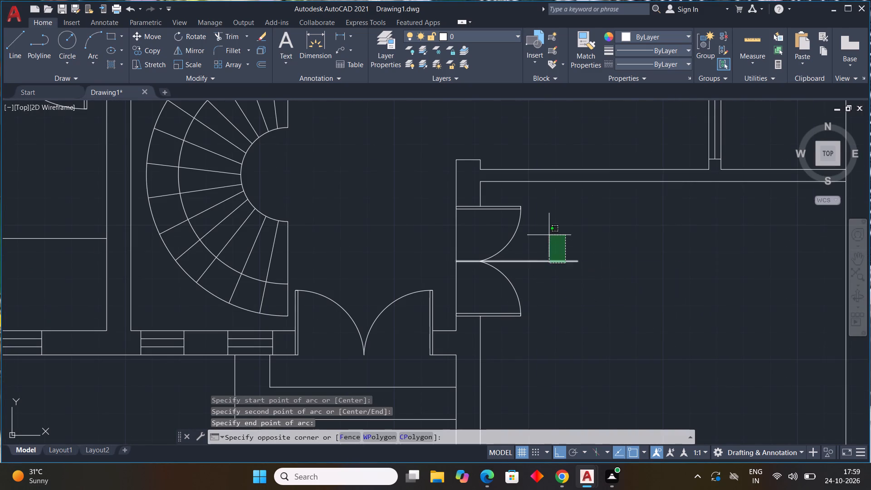
pyautogui.click(549, 234)
pyautogui.press('Delete')
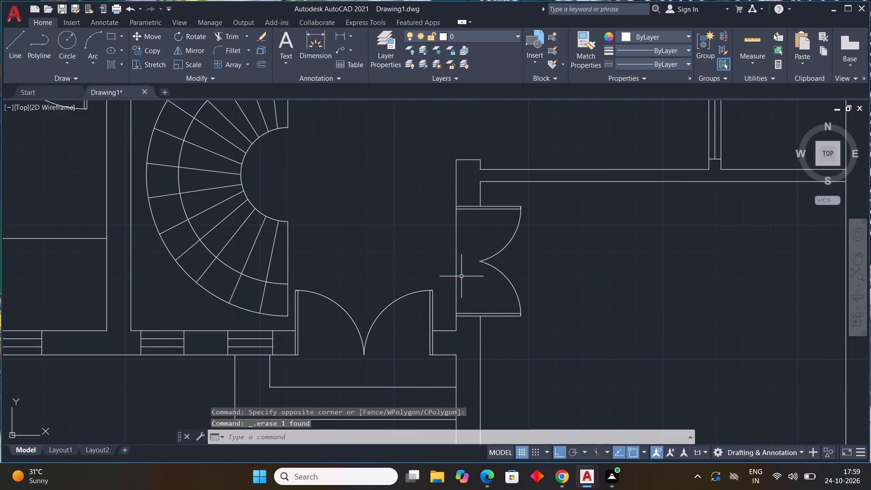
pyautogui.click(455, 279)
pyautogui.press('Delete')
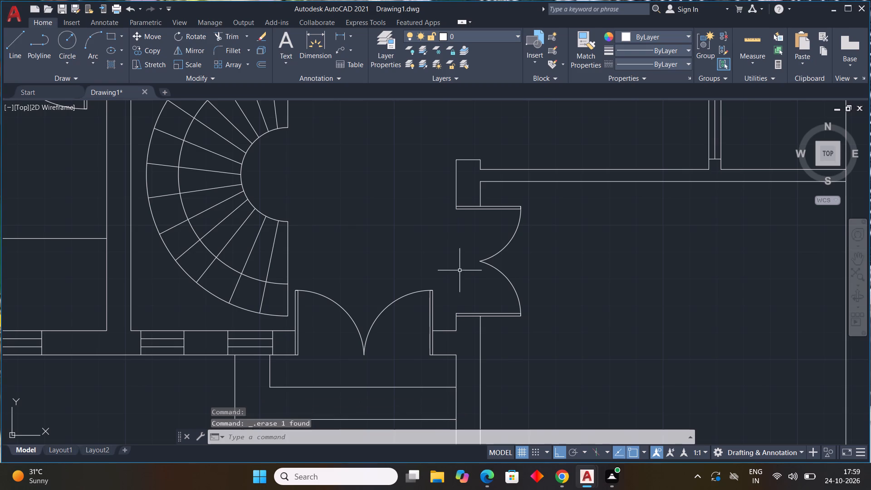
pyautogui.scroll(-3, 460, 270)
pyautogui.moveTo(459, 276); pyautogui.dragTo(449, 314, button='middle')
pyautogui.scroll(3, 470, 271)
pyautogui.scroll(-2, 470, 270)
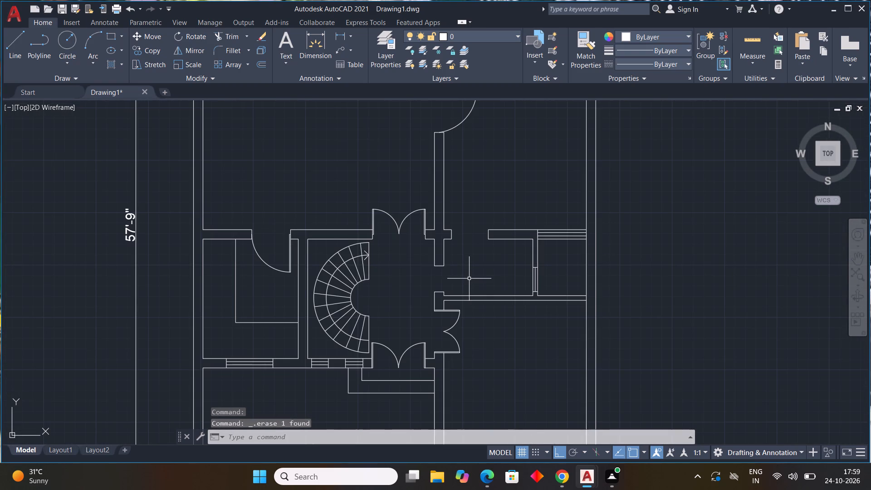
pyautogui.press('Escape')
pyautogui.press('Escape')
pyautogui.press('Escape')
pyautogui.press('Escape')
# Draw a door leaf 1" thick and 2' long from the midpoint of the lower jamb in the opening above the new double door.
pyautogui.moveTo(465, 279); pyautogui.dragTo(465, 274, button='middle')
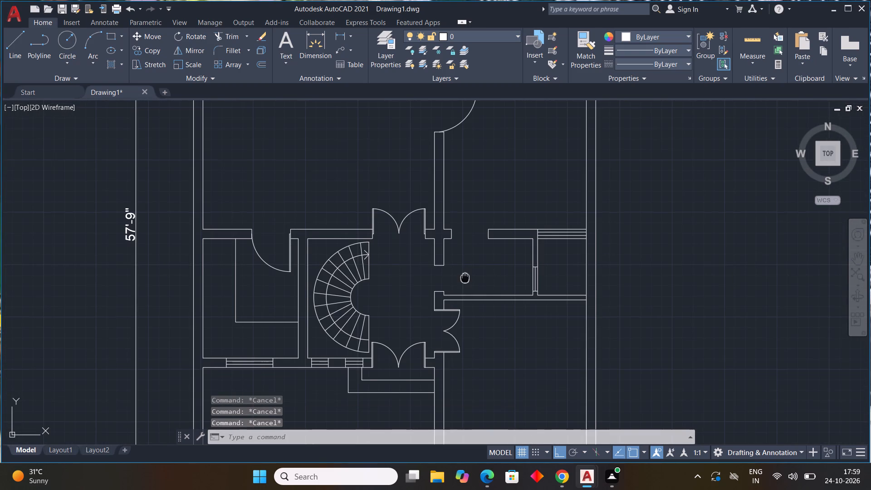
pyautogui.moveTo(465, 274); pyautogui.dragTo(458, 259, button='middle')
pyautogui.scroll(3, 444, 253)
pyautogui.press('l')
pyautogui.press('space')
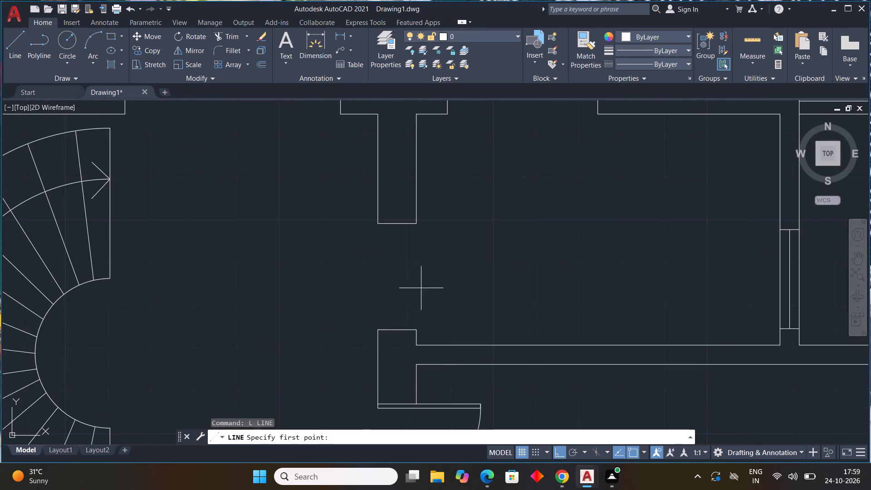
pyautogui.moveTo(404, 316); pyautogui.dragTo(381, 363, button='middle')
pyautogui.click(370, 375)
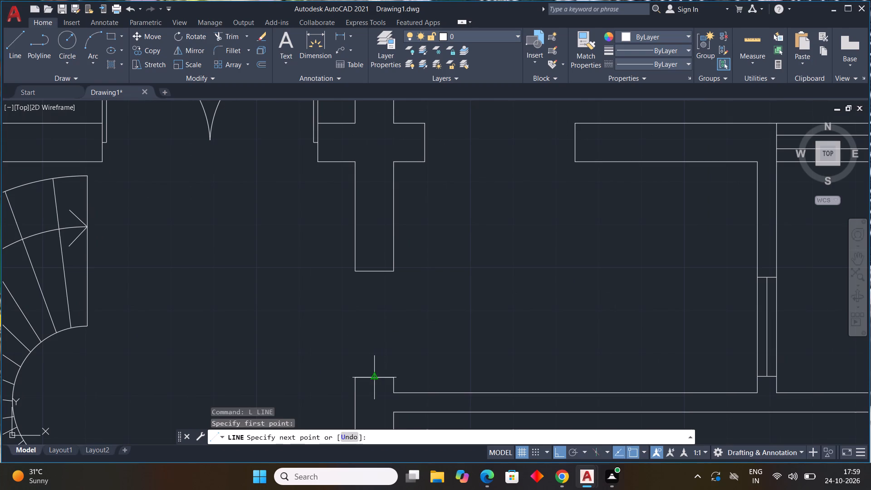
pyautogui.moveTo(373, 375); pyautogui.dragTo(376, 359)
pyautogui.write('1"')
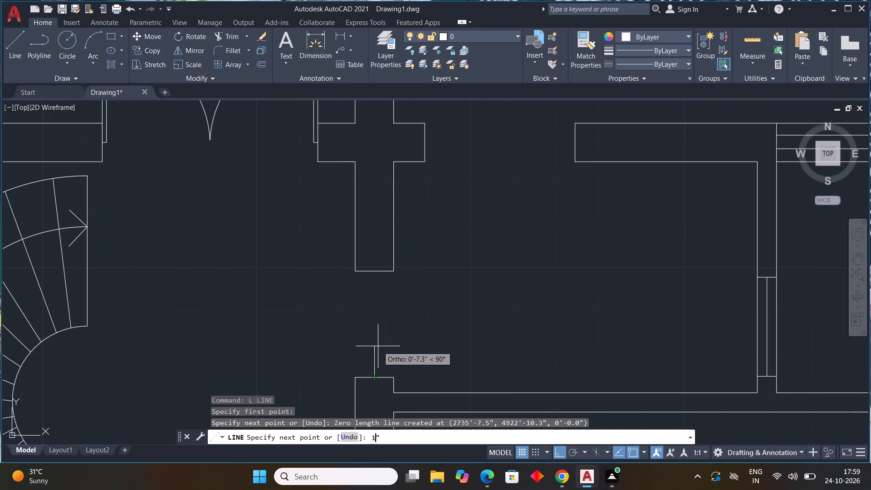
pyautogui.press('Return')
pyautogui.write("2'")
pyautogui.press('Return')
pyautogui.moveTo(429, 414); pyautogui.dragTo(466, 298, button='middle')
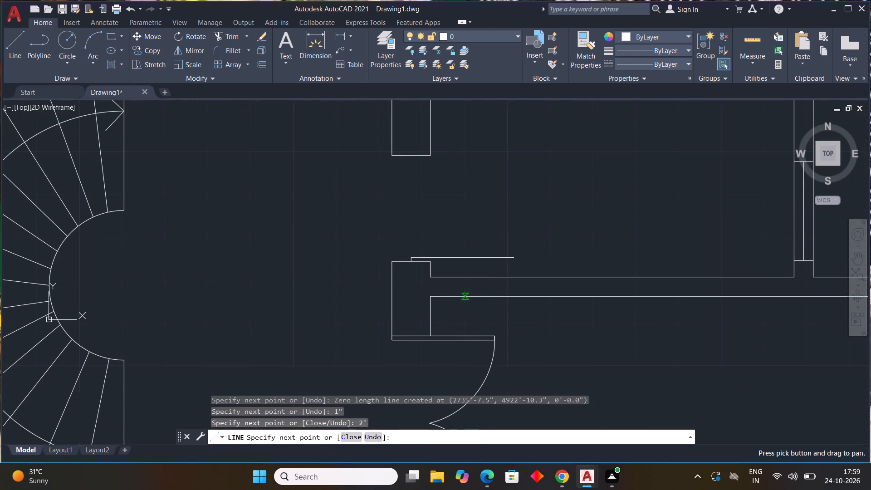
pyautogui.press('1')
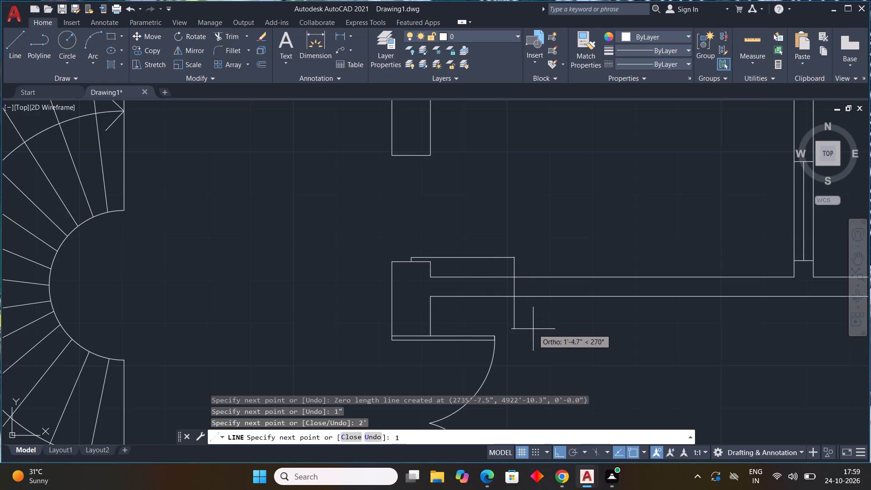
pyautogui.hotkey('shift', '"')
pyautogui.press('Return')
pyautogui.scroll(2, 428, 255)
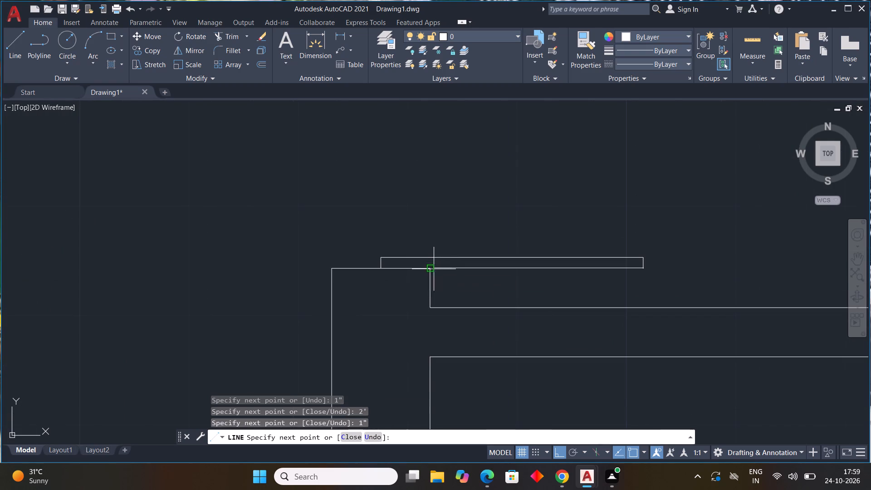
pyautogui.click(426, 269)
pyautogui.press('Escape')
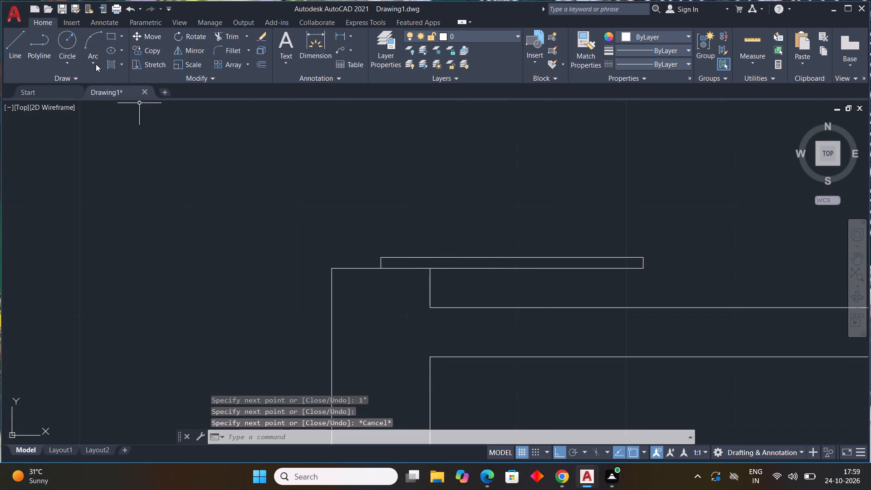
# Draw this single door's swing as a three-point arc from the leaf's outer end to the midpoint of the upper jamb.
pyautogui.click(96, 64)
pyautogui.moveTo(101, 78); pyautogui.dragTo(108, 84)
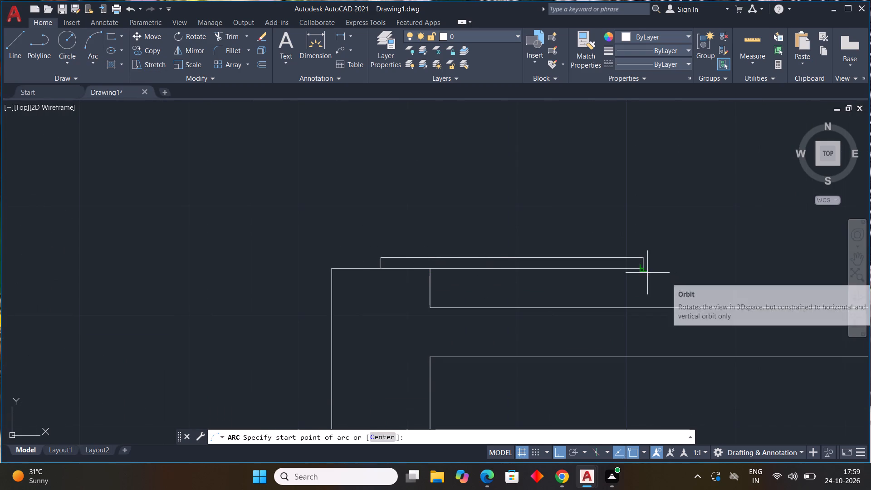
pyautogui.click(646, 270)
pyautogui.click(644, 255)
pyautogui.moveTo(577, 198); pyautogui.dragTo(573, 392, button='middle')
pyautogui.scroll(-1, 584, 229)
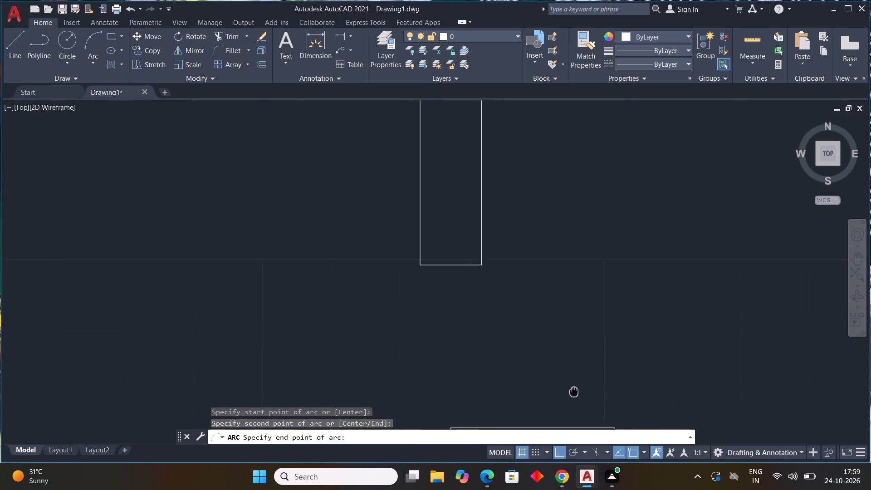
pyautogui.moveTo(573, 392); pyautogui.dragTo(572, 396, button='middle')
pyautogui.click(456, 271)
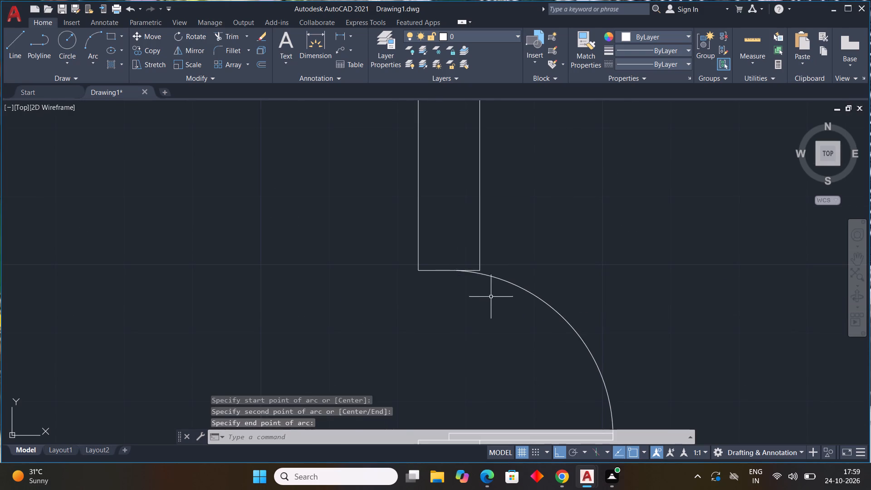
pyautogui.scroll(-4, 494, 302)
pyautogui.moveTo(573, 303); pyautogui.dragTo(517, 341, button='middle')
pyautogui.press('Escape')
pyautogui.press('Escape')
pyautogui.press('Escape')
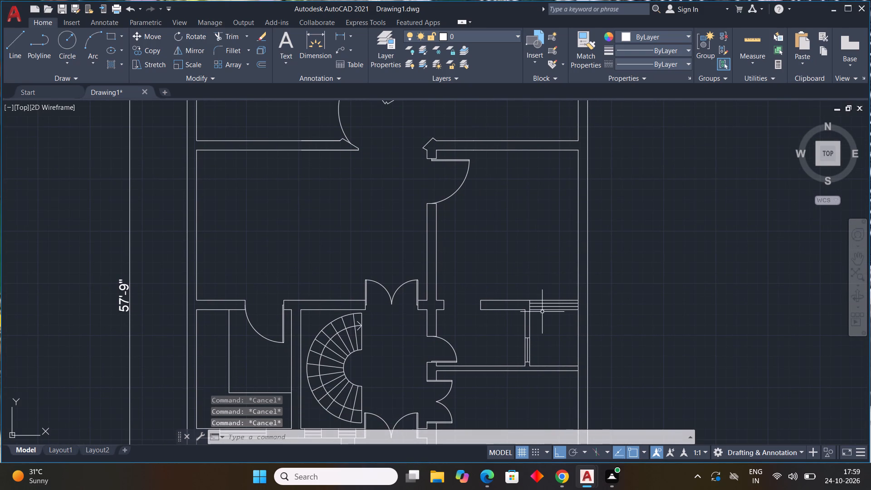
# Draw a door leaf 1" thick and 2' long downward from the left jamb's midpoint in the opening right of the double door above the staircase.
pyautogui.write('L')
pyautogui.press('space')
pyautogui.scroll(3, 446, 304)
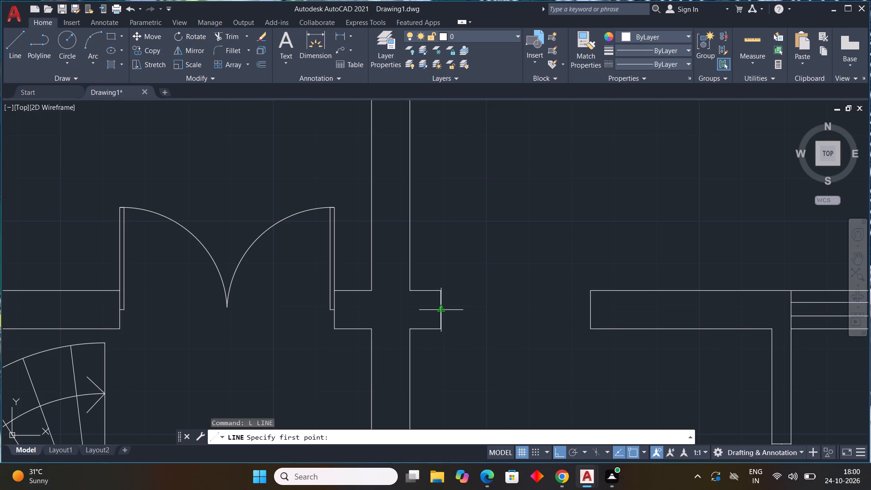
pyautogui.click(442, 310)
pyautogui.write('1"')
pyautogui.press('Return')
pyautogui.scroll(-2, 480, 323)
pyautogui.moveTo(460, 353); pyautogui.dragTo(468, 329, button='middle')
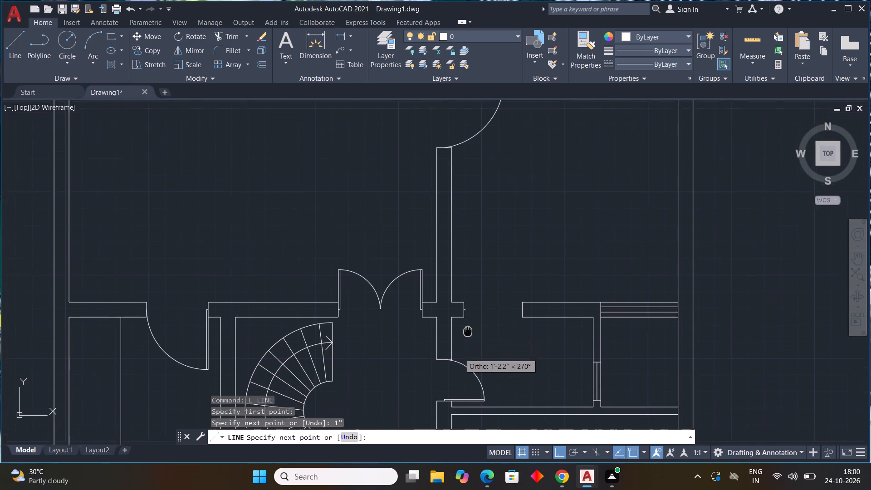
pyautogui.moveTo(468, 329); pyautogui.dragTo(470, 321, button='middle')
pyautogui.write("2'")
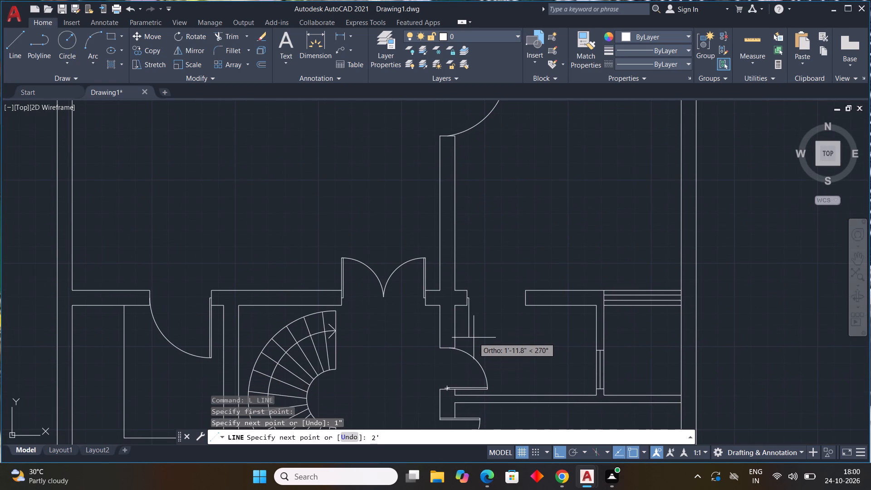
pyautogui.press('Return')
pyautogui.write('1"')
pyautogui.press('Return')
pyautogui.scroll(3, 479, 313)
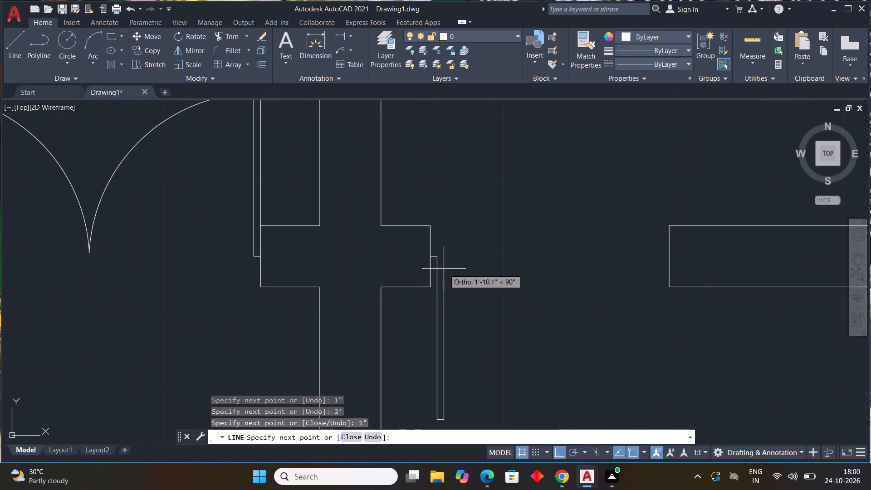
pyautogui.click(448, 258)
pyautogui.click(437, 257)
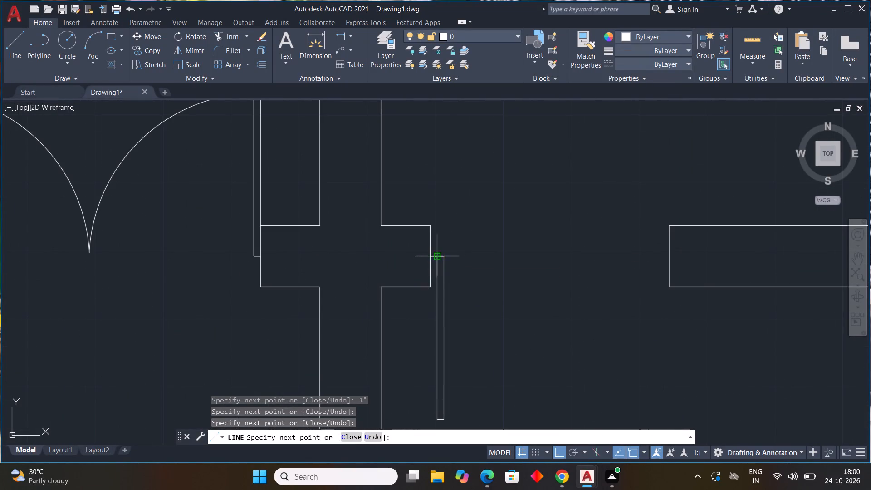
pyautogui.press('Escape')
# Draw this door's swing as a three-point arc from the leaf's lower end to the midpoint of the opposite jamb.
pyautogui.click(87, 58)
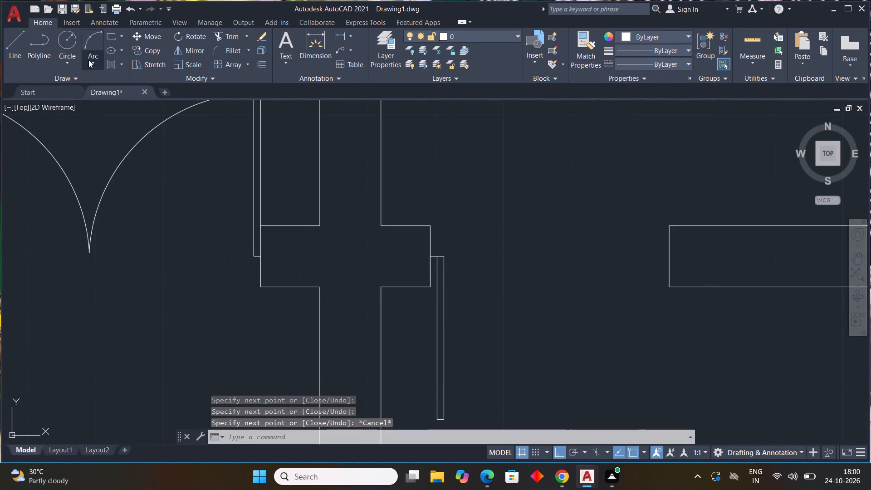
pyautogui.moveTo(98, 73); pyautogui.dragTo(96, 80)
pyautogui.scroll(-2, 399, 319)
pyautogui.moveTo(435, 305); pyautogui.dragTo(489, 267, button='middle')
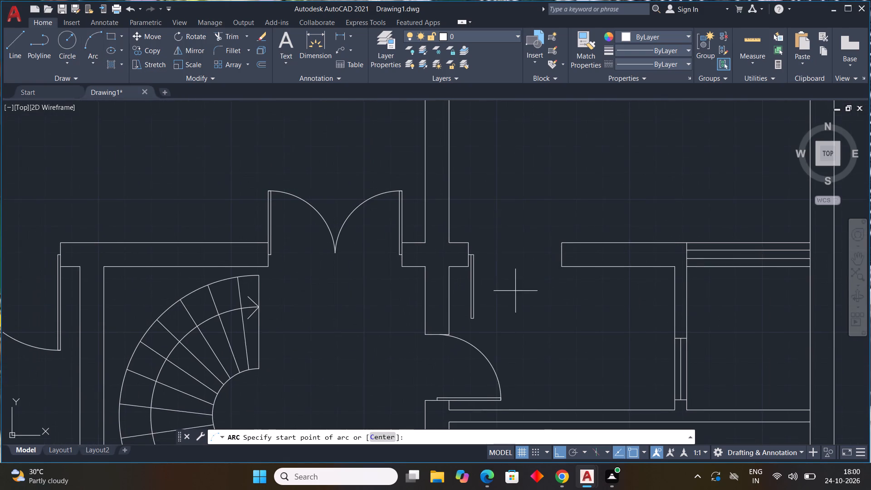
pyautogui.scroll(2, 509, 312)
pyautogui.click(408, 331)
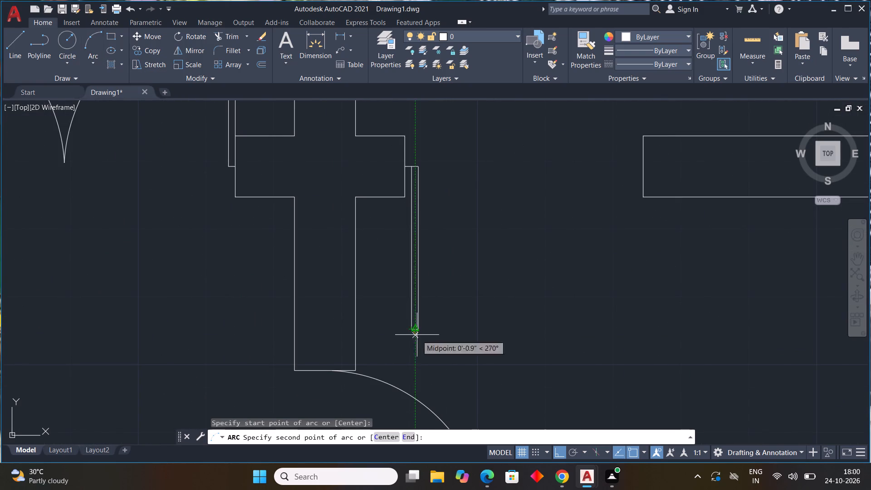
pyautogui.click(418, 331)
pyautogui.moveTo(449, 332); pyautogui.dragTo(440, 387, button='middle')
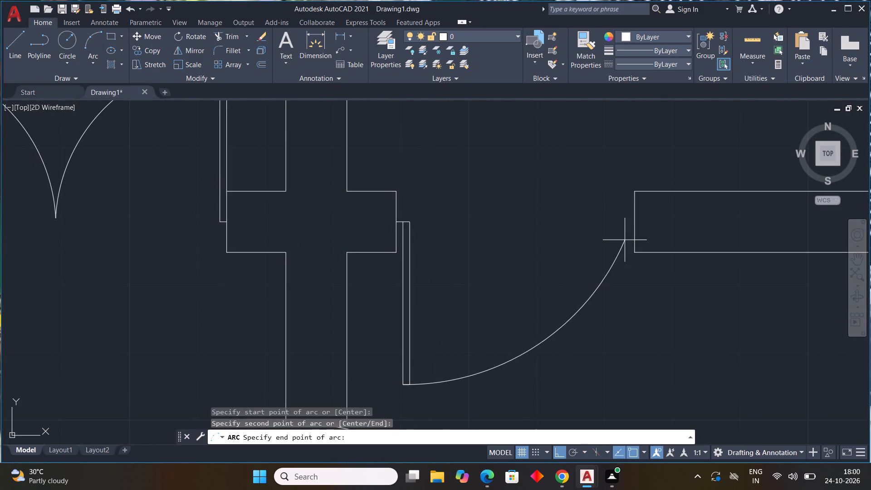
pyautogui.click(634, 227)
# With Ortho off, start a door leaf on the right slanted face of the angled wall end between the upper rooms: 1" edge, 3' side.
pyautogui.scroll(-4, 624, 242)
pyautogui.moveTo(651, 284); pyautogui.dragTo(597, 223, button='middle')
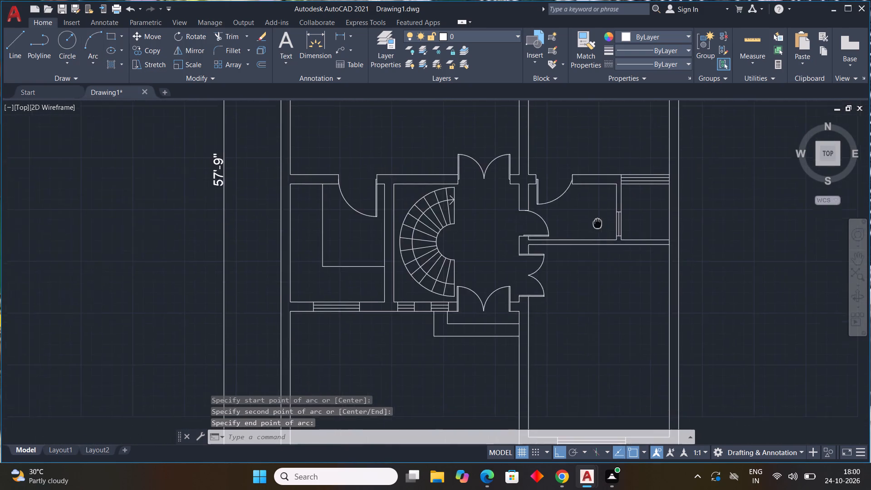
pyautogui.moveTo(597, 223); pyautogui.dragTo(603, 361, button='middle')
pyautogui.scroll(-1, 602, 352)
pyautogui.moveTo(606, 289); pyautogui.dragTo(598, 338, button='middle')
pyautogui.scroll(4, 545, 241)
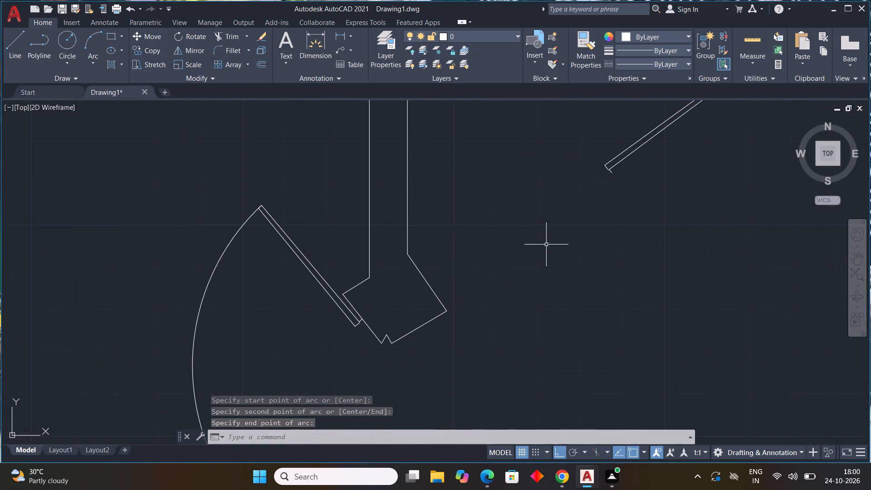
pyautogui.moveTo(544, 257); pyautogui.dragTo(555, 178, button='middle')
pyautogui.press('Escape')
pyautogui.press('Escape')
pyautogui.press('Escape')
pyautogui.moveTo(550, 235); pyautogui.dragTo(546, 248, button='middle')
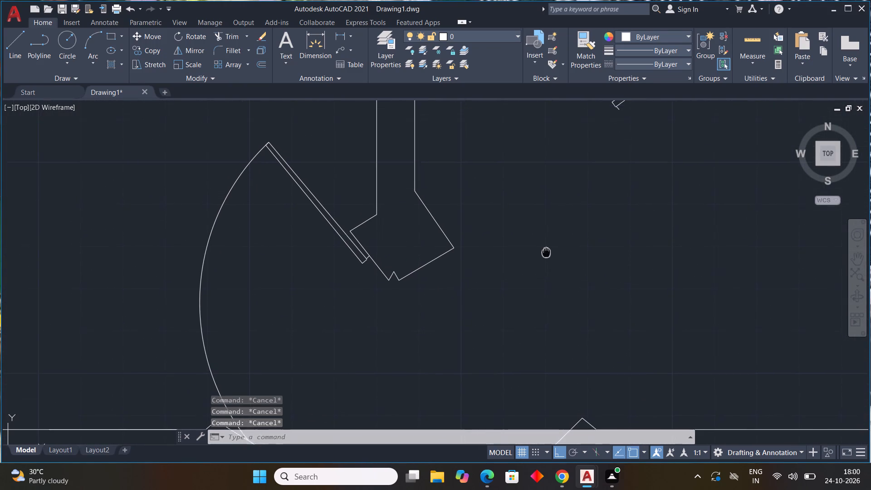
pyautogui.moveTo(546, 248); pyautogui.dragTo(543, 196, button='middle')
pyautogui.scroll(-1, 543, 196)
pyautogui.press('l')
pyautogui.press('space')
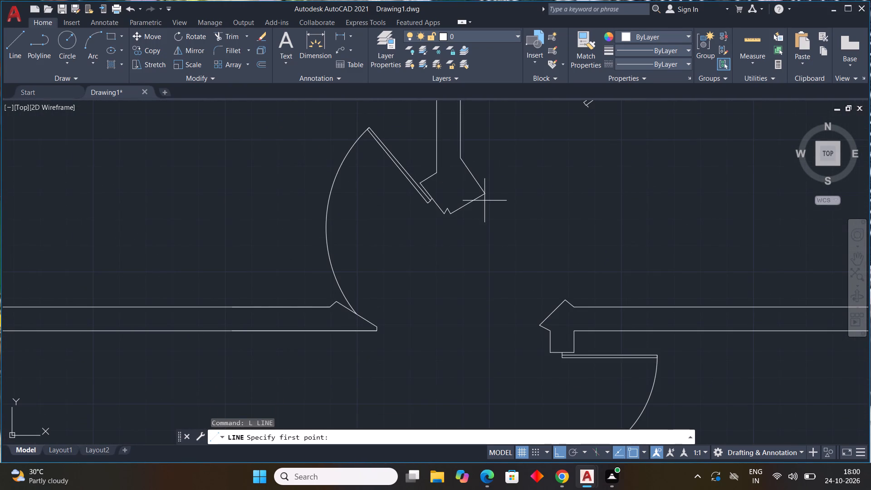
pyautogui.moveTo(468, 204); pyautogui.dragTo(471, 212)
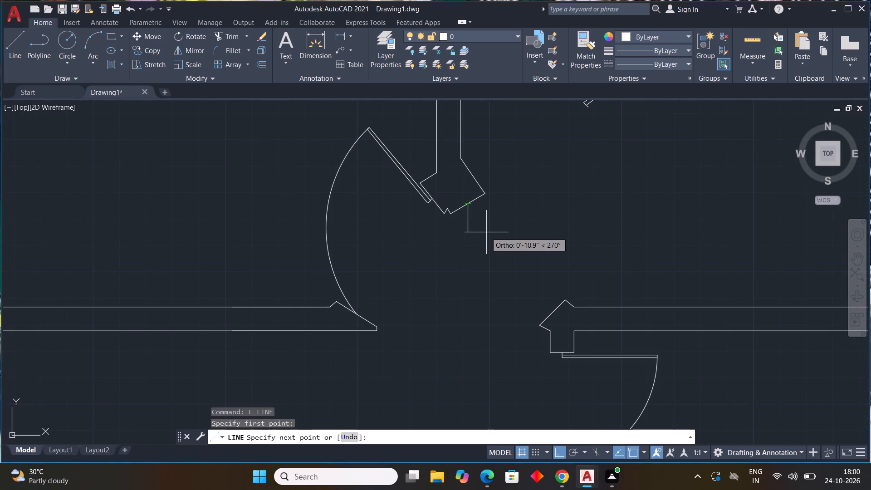
pyautogui.press('F8')
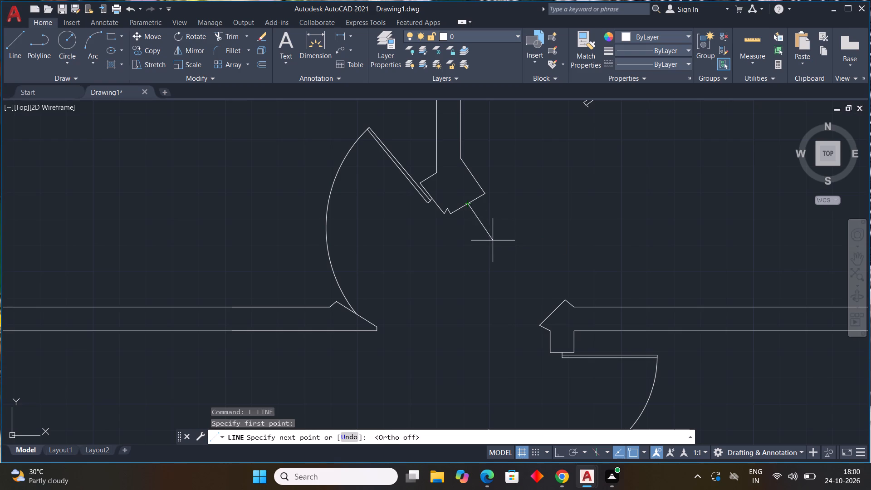
pyautogui.press('1')
pyautogui.hotkey('shift', '"')
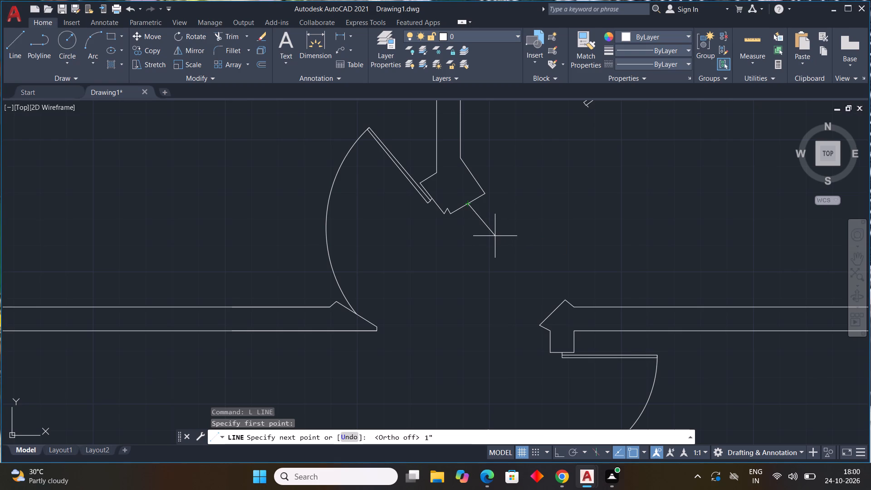
pyautogui.press('Return')
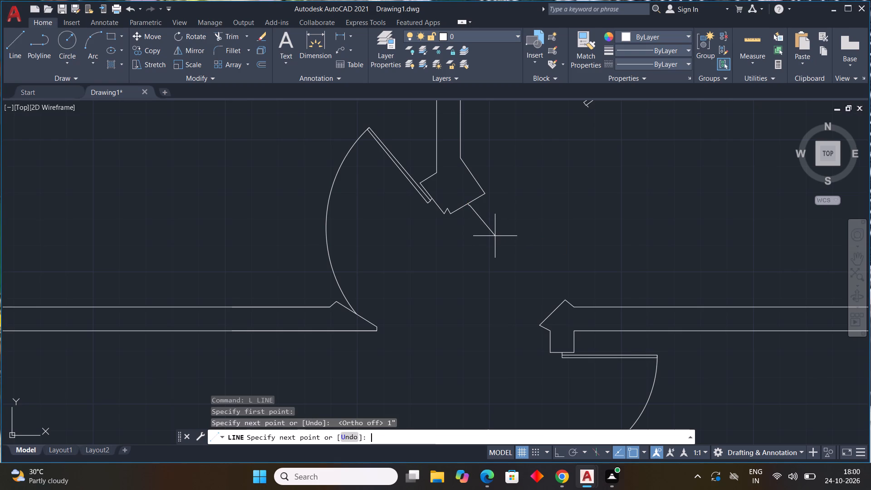
pyautogui.moveTo(574, 147); pyautogui.dragTo(541, 280, button='middle')
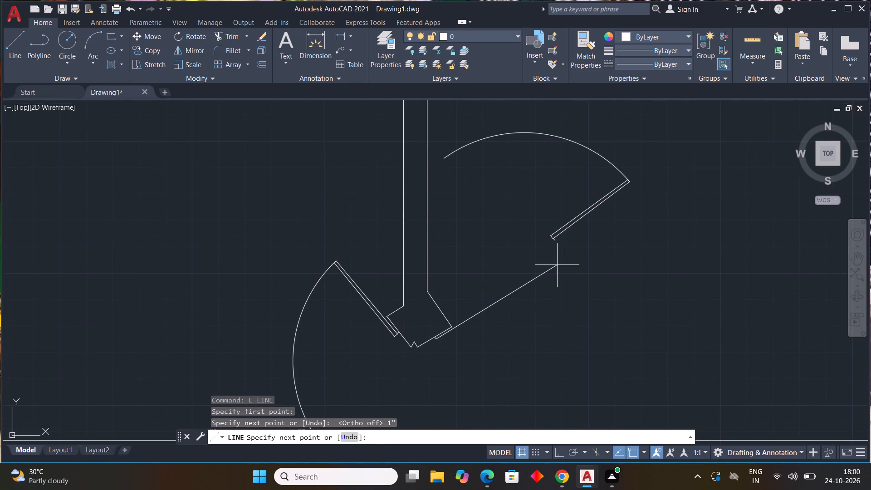
pyautogui.press('3')
pyautogui.press("'")
pyautogui.press('Return')
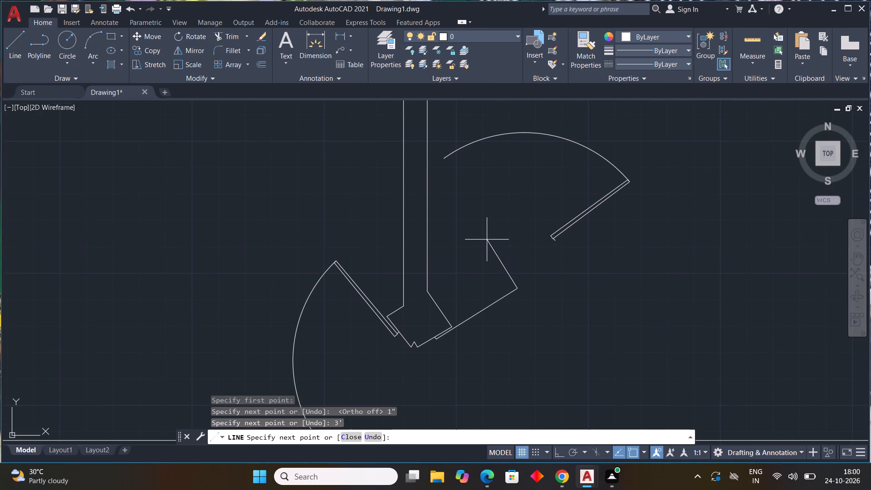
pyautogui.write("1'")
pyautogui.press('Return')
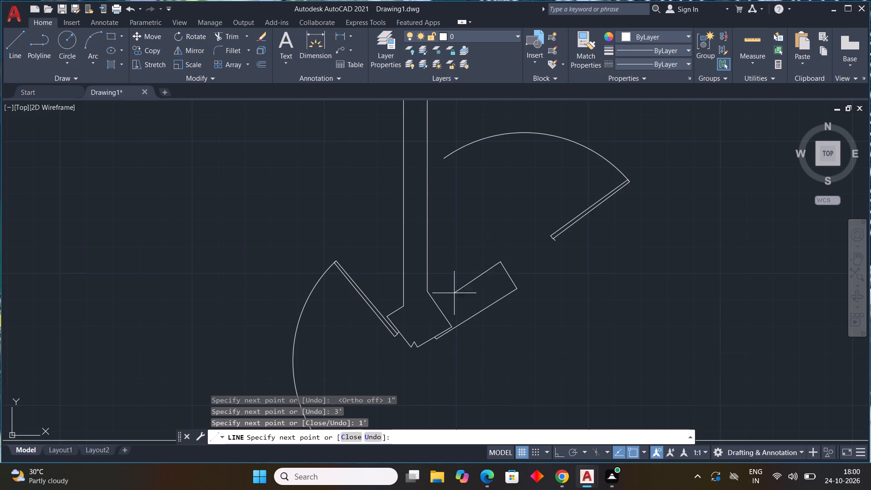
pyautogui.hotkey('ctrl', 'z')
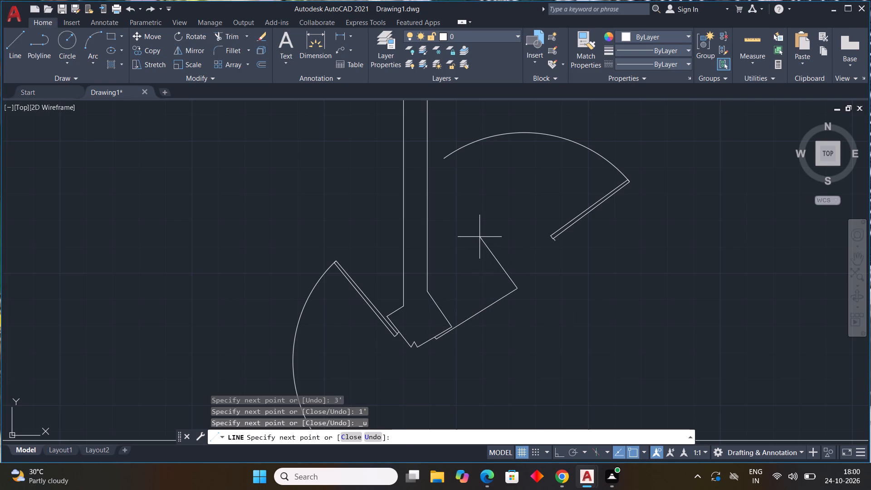
# Finish the slanted door leaf with a 1" outer end and a side running back to the wall corner.
pyautogui.press('1')
pyautogui.hotkey('shift', '"')
pyautogui.press('Return')
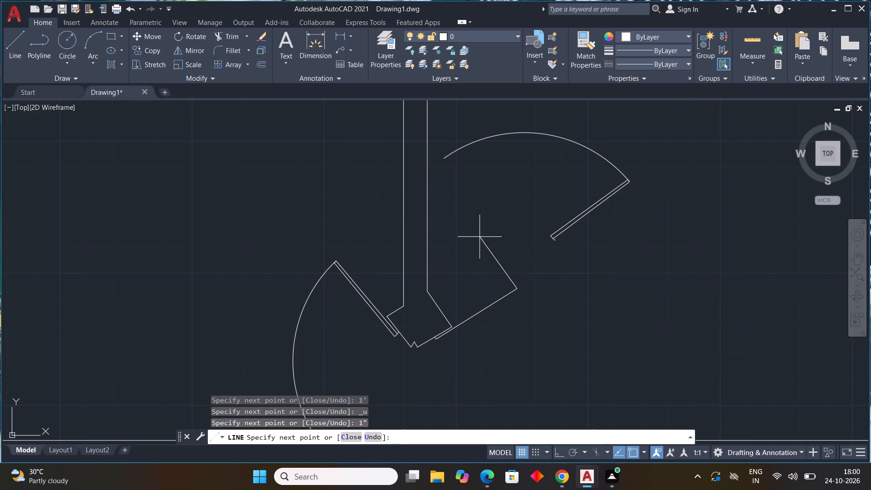
pyautogui.scroll(3, 425, 339)
pyautogui.click(531, 290)
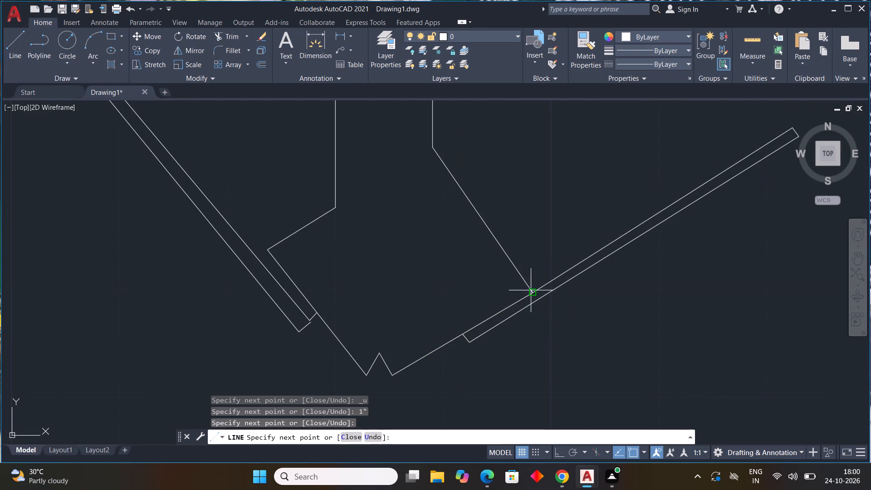
pyautogui.press('Escape')
# Draw the slanted door's swing as a three-point arc from the leaf's outer end to the midpoint of the opposite wall's slanted face.
pyautogui.scroll(-3, 554, 297)
pyautogui.moveTo(567, 326); pyautogui.dragTo(445, 261, button='middle')
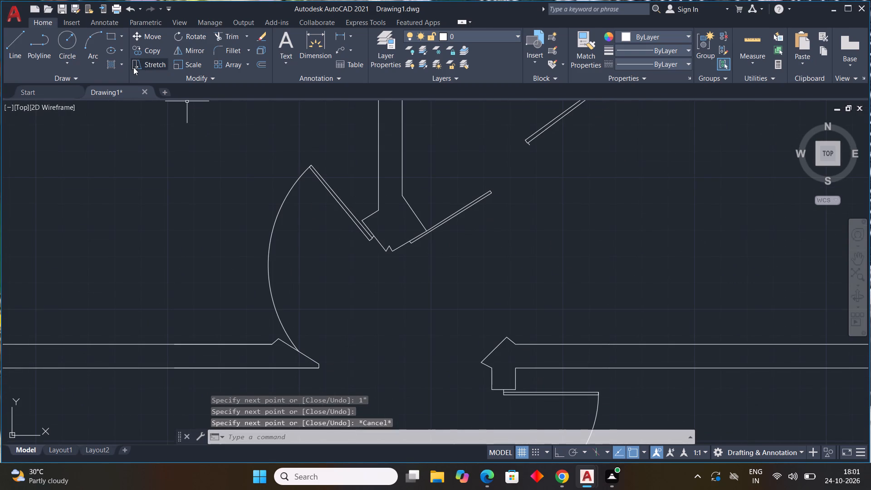
pyautogui.click(90, 63)
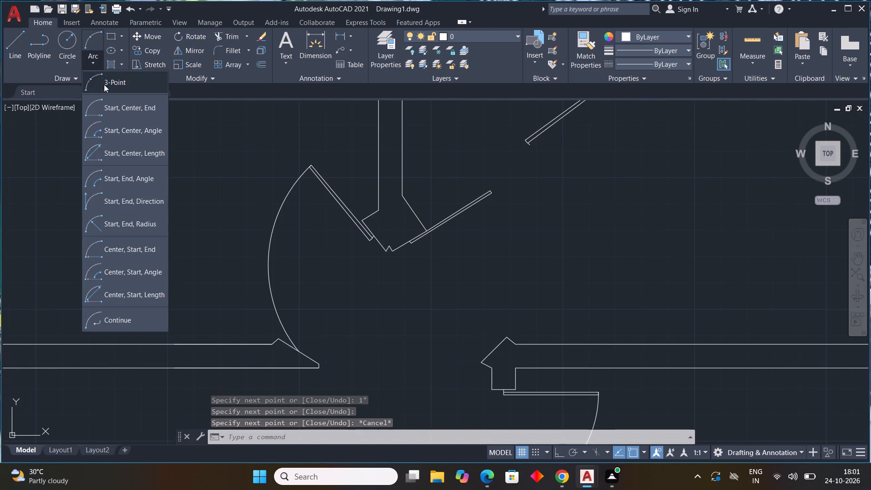
pyautogui.click(106, 84)
pyautogui.scroll(3, 489, 182)
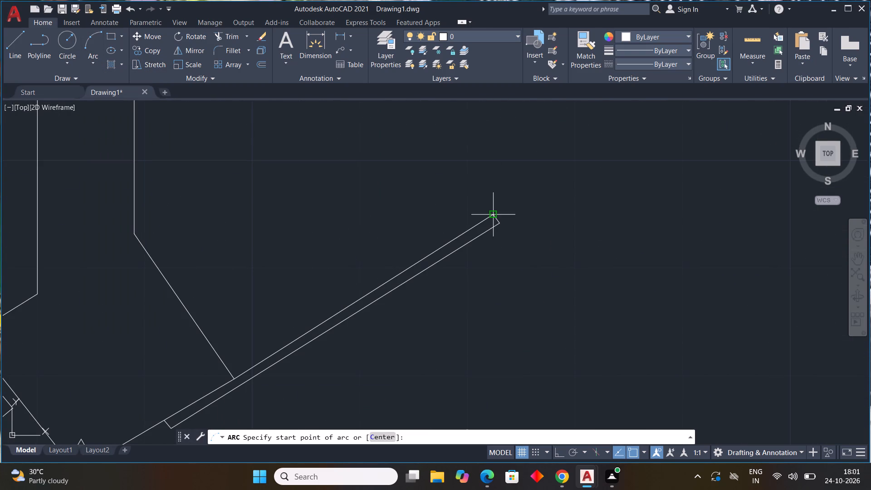
pyautogui.click(494, 212)
pyautogui.moveTo(502, 222); pyautogui.dragTo(505, 226)
pyautogui.scroll(-3, 570, 299)
pyautogui.middleClick(570, 303)
pyautogui.moveTo(589, 344); pyautogui.dragTo(547, 250, button='middle')
pyautogui.scroll(-1, 560, 291)
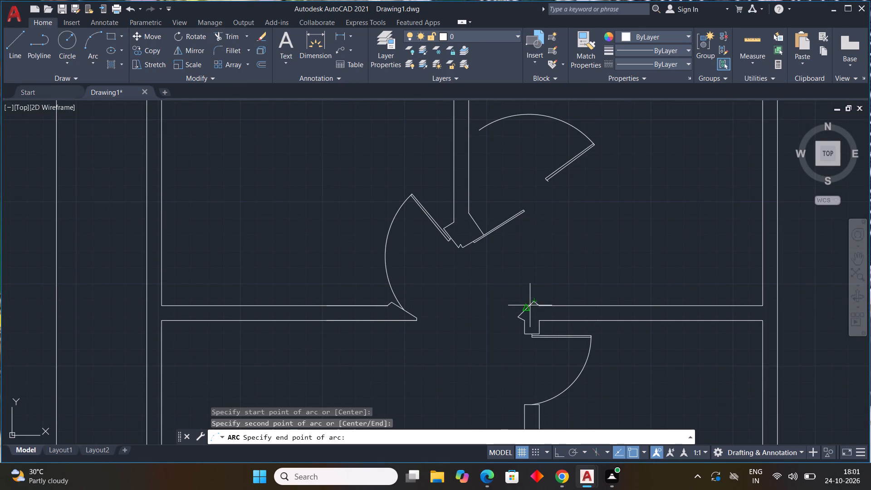
pyautogui.click(529, 305)
pyautogui.scroll(-4, 587, 284)
pyautogui.press('Escape')
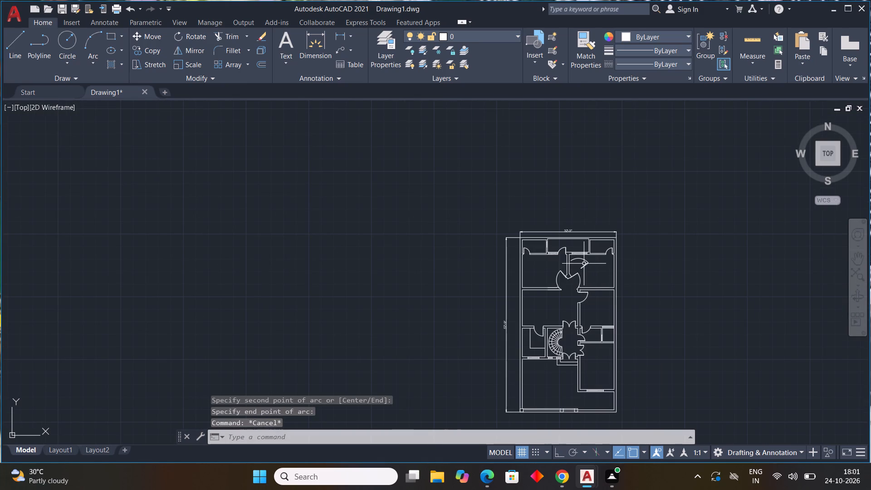
# Delete the stray door leaf, its swing arc and the small leftover fragment inside the upper-right room.
pyautogui.click(587, 264)
pyautogui.scroll(4, 589, 266)
pyautogui.moveTo(553, 248); pyautogui.dragTo(555, 264)
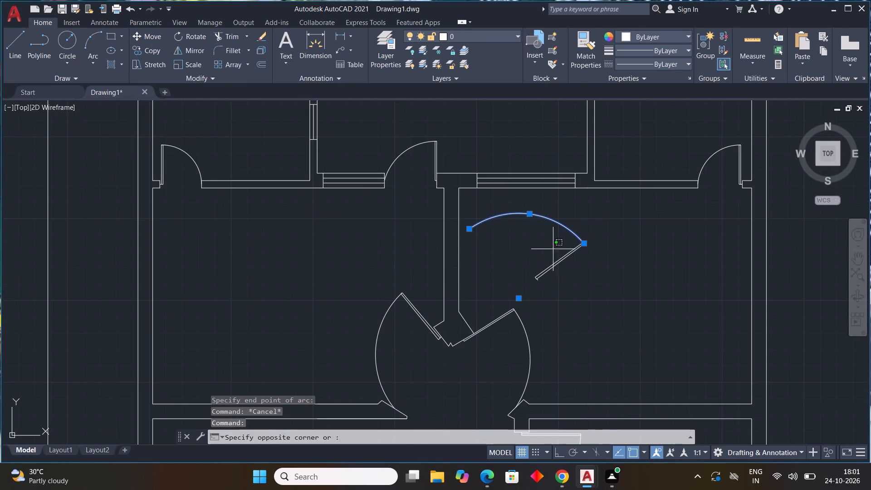
pyautogui.moveTo(555, 264); pyautogui.dragTo(555, 273)
pyautogui.click(531, 294)
pyautogui.press('Delete')
pyautogui.scroll(-3, 597, 284)
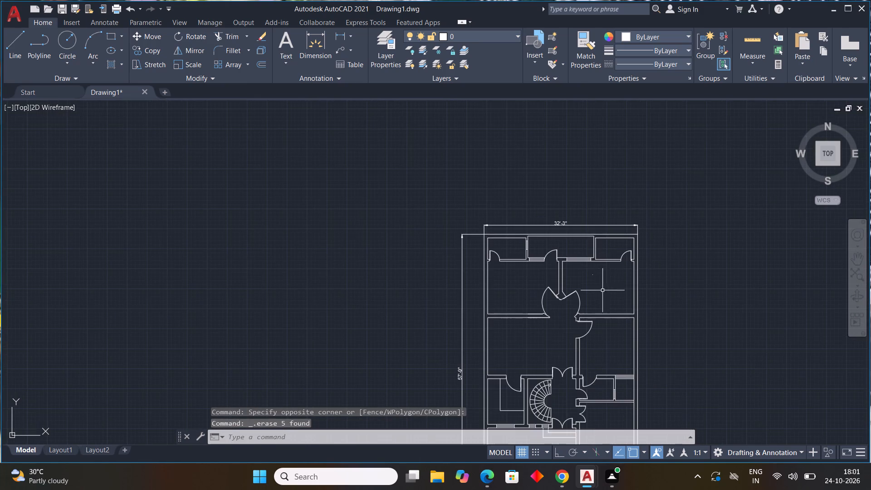
pyautogui.scroll(3, 592, 272)
pyautogui.moveTo(610, 274); pyautogui.dragTo(577, 284)
pyautogui.click(574, 285)
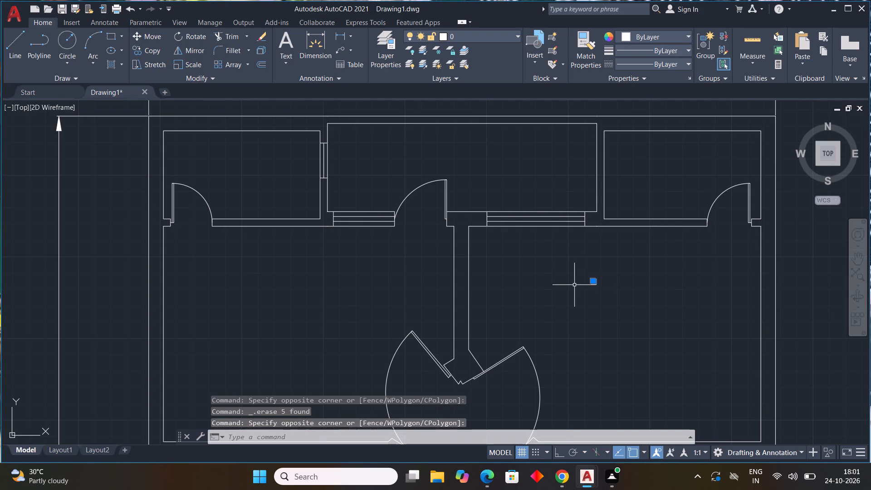
pyautogui.press('Delete')
# Replace the text of the overall vertical dimension beside the plan with 58'.
pyautogui.scroll(-3, 581, 343)
pyautogui.moveTo(603, 356); pyautogui.dragTo(596, 336, button='middle')
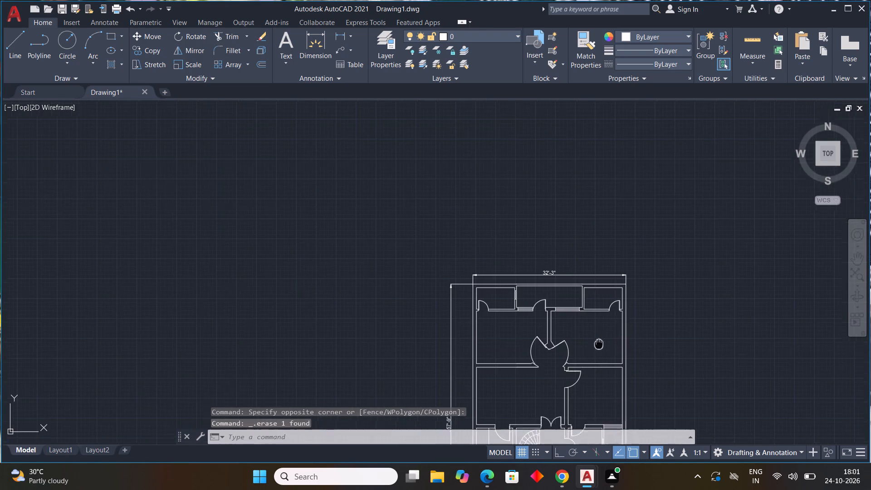
pyautogui.moveTo(596, 336); pyautogui.dragTo(542, 307, button='middle')
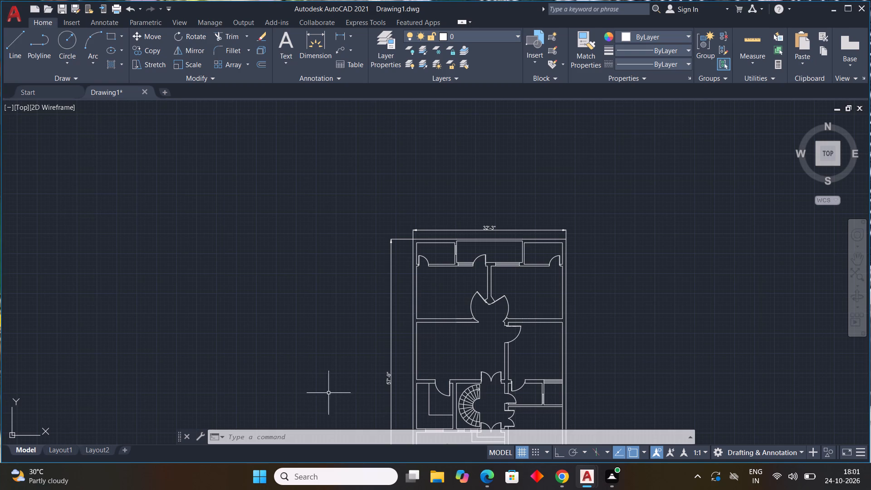
pyautogui.doubleClick(388, 376)
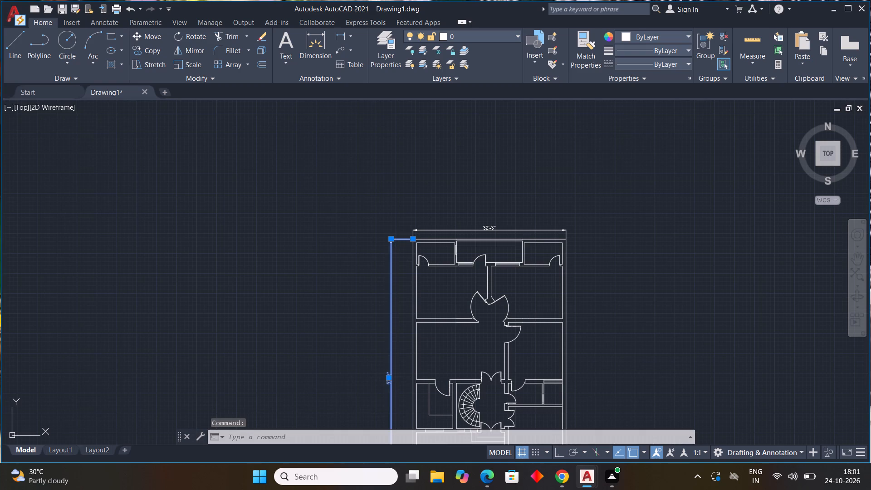
pyautogui.press('Delete')
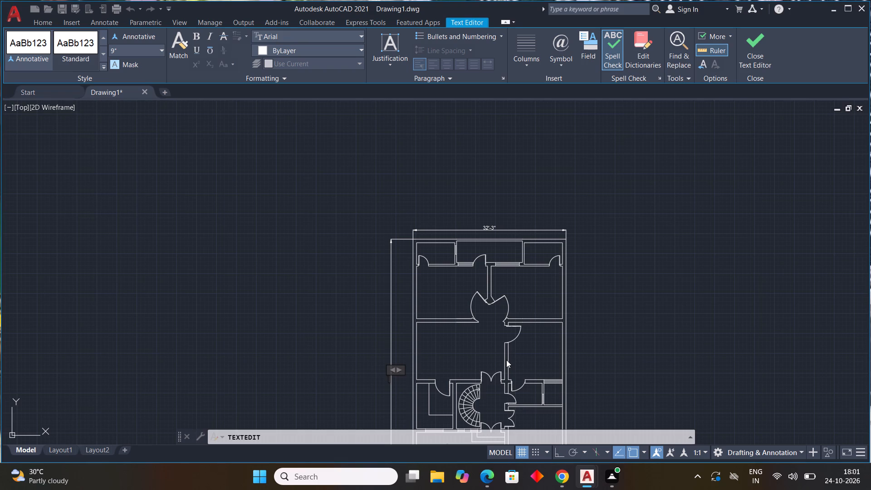
pyautogui.write("58'")
pyautogui.click(703, 259)
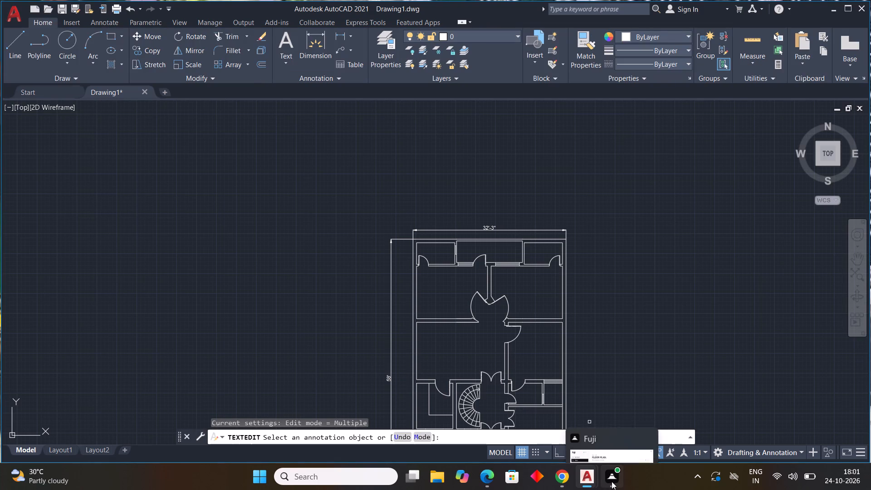
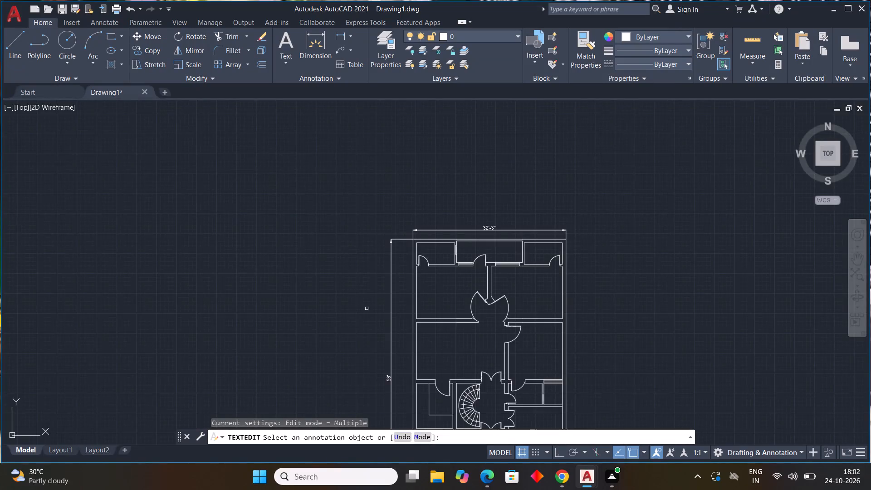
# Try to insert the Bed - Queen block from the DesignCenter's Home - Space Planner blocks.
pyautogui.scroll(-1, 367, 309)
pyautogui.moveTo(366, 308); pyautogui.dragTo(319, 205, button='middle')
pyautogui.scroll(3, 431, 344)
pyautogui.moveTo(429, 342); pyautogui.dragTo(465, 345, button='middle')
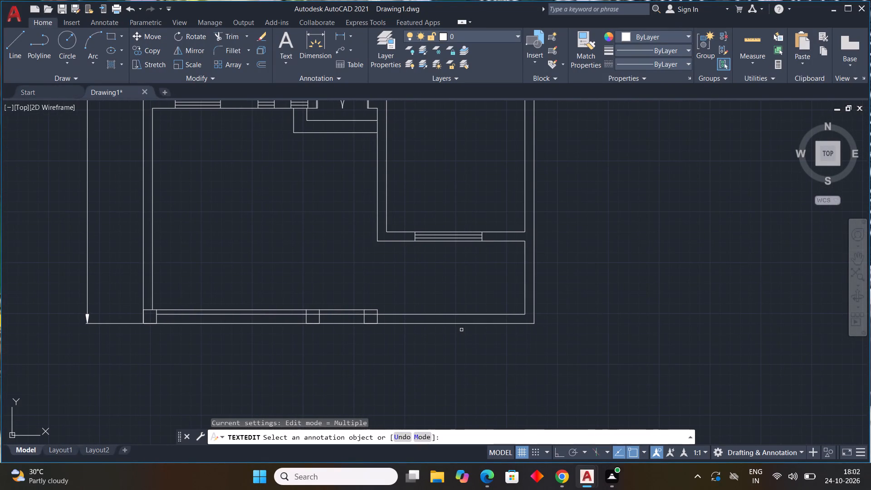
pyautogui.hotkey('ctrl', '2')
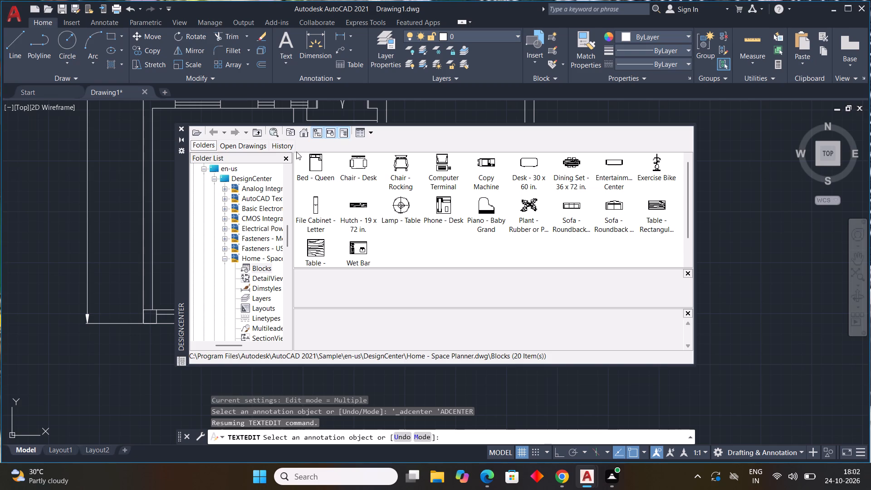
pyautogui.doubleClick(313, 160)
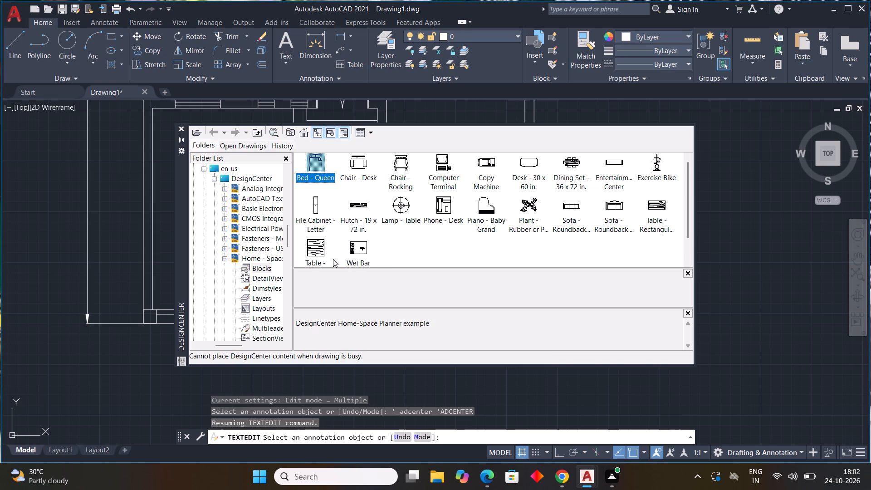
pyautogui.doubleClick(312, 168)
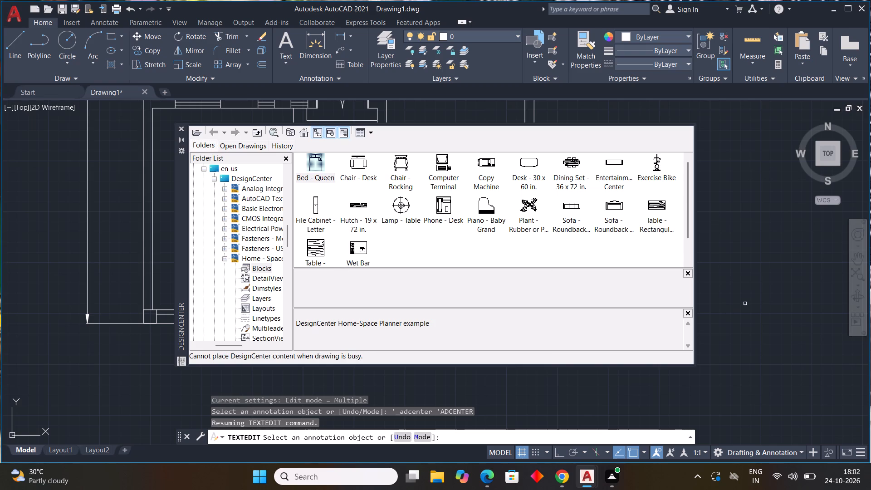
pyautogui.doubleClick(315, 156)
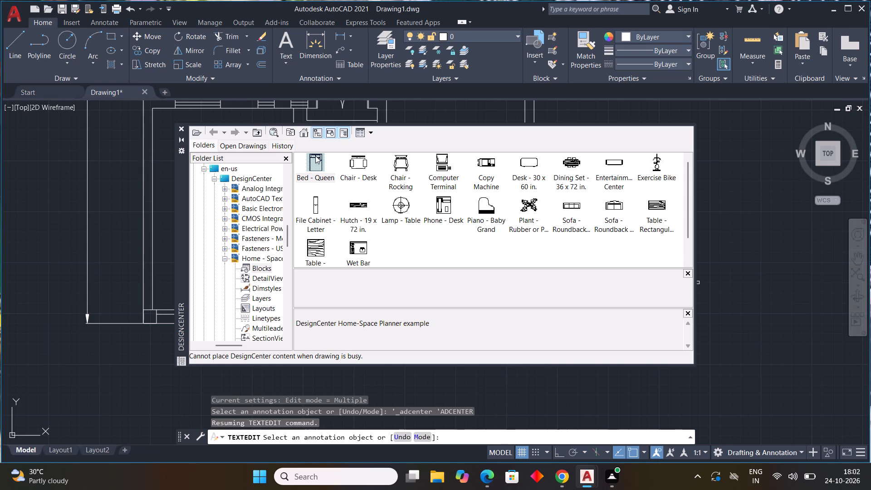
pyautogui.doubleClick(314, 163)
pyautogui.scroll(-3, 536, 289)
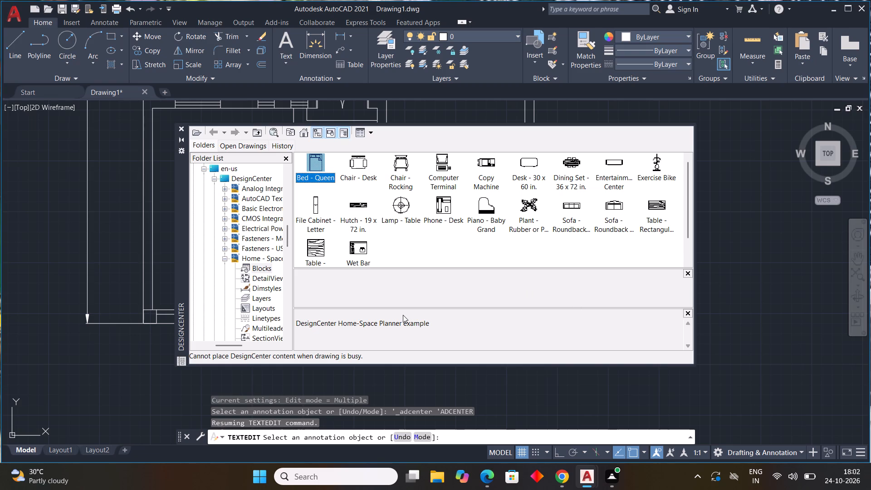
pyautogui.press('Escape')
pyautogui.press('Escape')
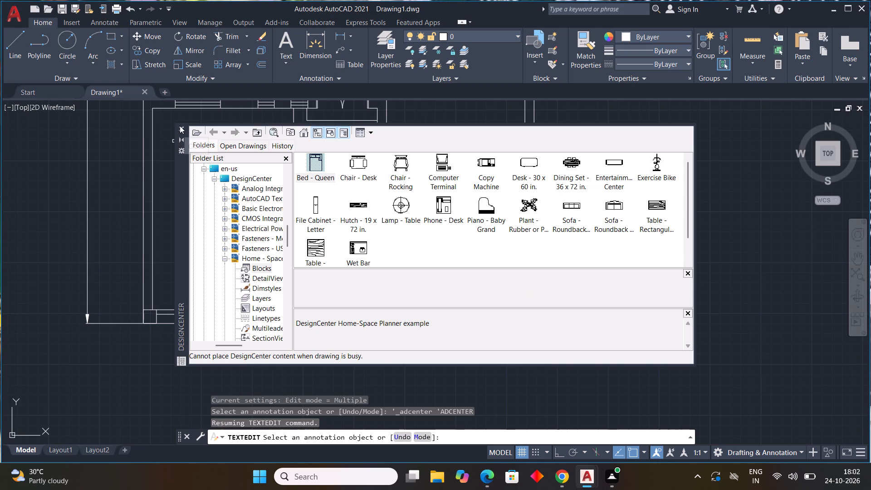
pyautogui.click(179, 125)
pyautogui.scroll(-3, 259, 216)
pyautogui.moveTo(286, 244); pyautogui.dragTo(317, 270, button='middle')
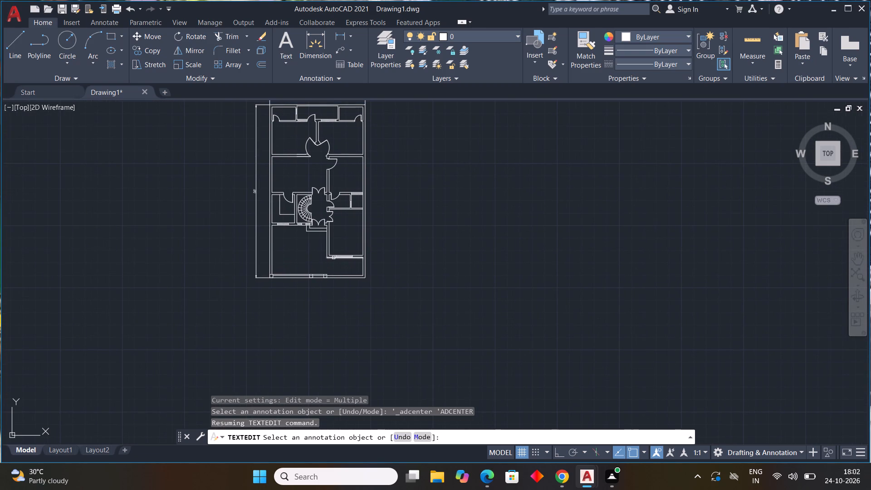
# End the active text edit and insert the Bed - Queen block from DesignCenter in the empty area to the right of the floor plan.
pyautogui.press('Escape')
pyautogui.press('Escape')
pyautogui.press('Escape')
pyautogui.press('Escape')
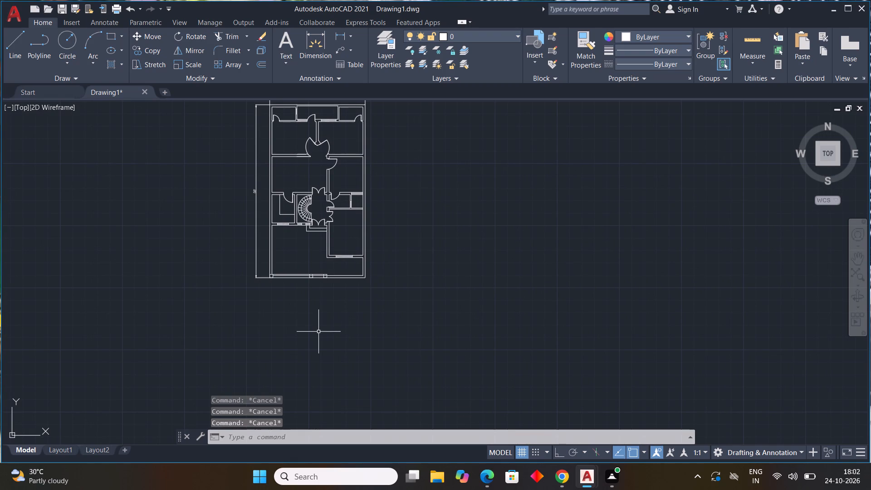
pyautogui.hotkey('ctrl', '2')
pyautogui.doubleClick(318, 165)
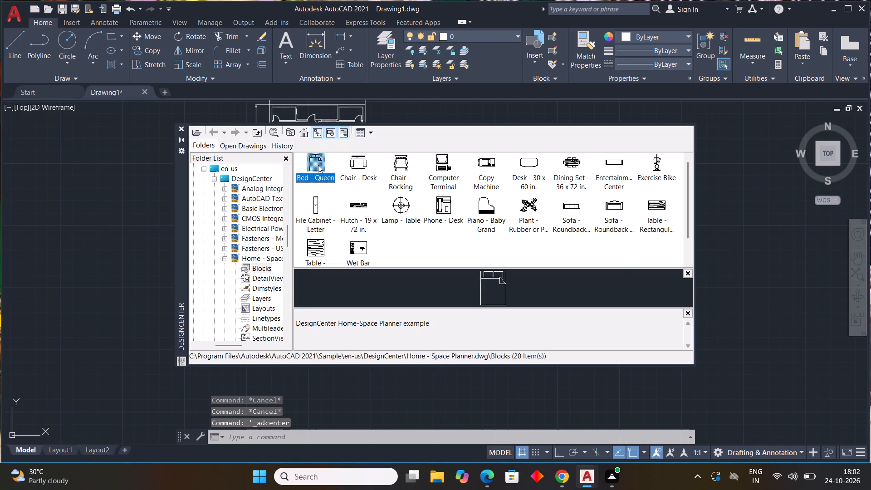
pyautogui.click(508, 307)
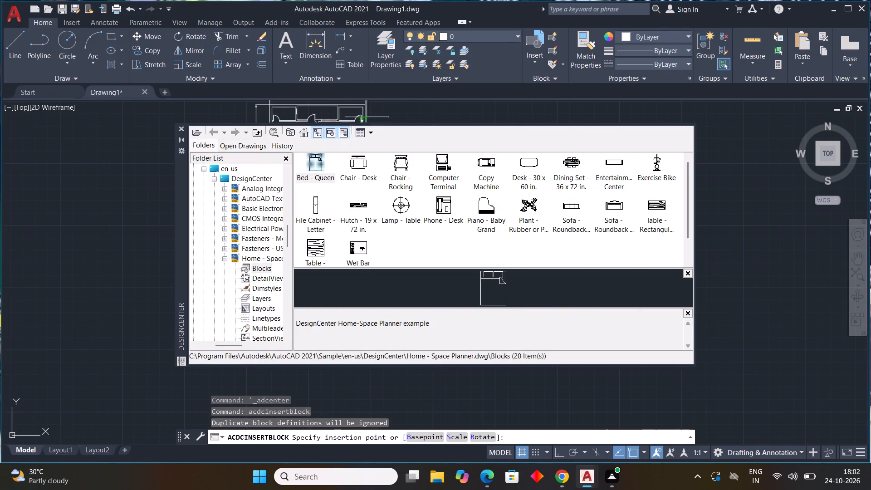
pyautogui.moveTo(392, 135); pyautogui.dragTo(427, 188, button='middle')
pyautogui.moveTo(429, 188); pyautogui.dragTo(464, 191, button='middle')
pyautogui.scroll(1, 739, 220)
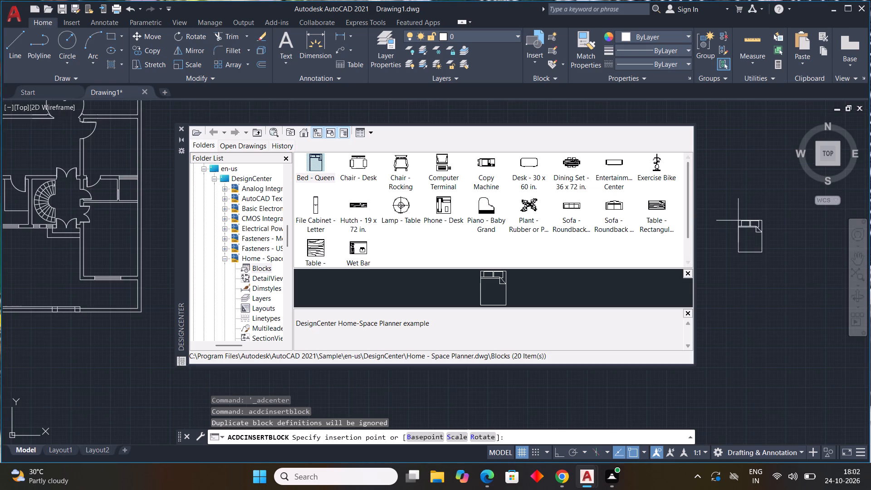
pyautogui.moveTo(736, 222); pyautogui.dragTo(800, 237, button='middle')
pyautogui.scroll(-1, 773, 236)
pyautogui.middleClick(800, 237)
pyautogui.moveTo(763, 232); pyautogui.dragTo(829, 255, button='middle')
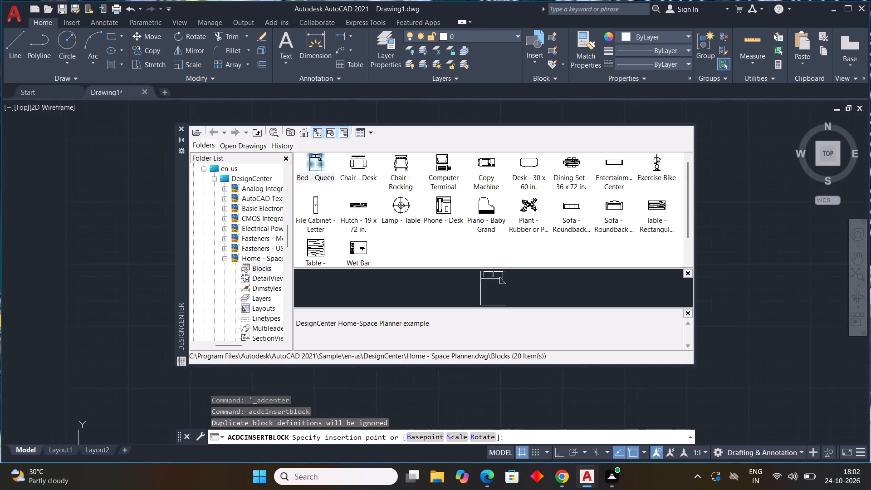
pyautogui.moveTo(829, 255); pyautogui.dragTo(839, 255, button='middle')
pyautogui.scroll(1, 742, 241)
pyautogui.moveTo(742, 241); pyautogui.dragTo(847, 311, button='middle')
pyautogui.scroll(-1, 844, 308)
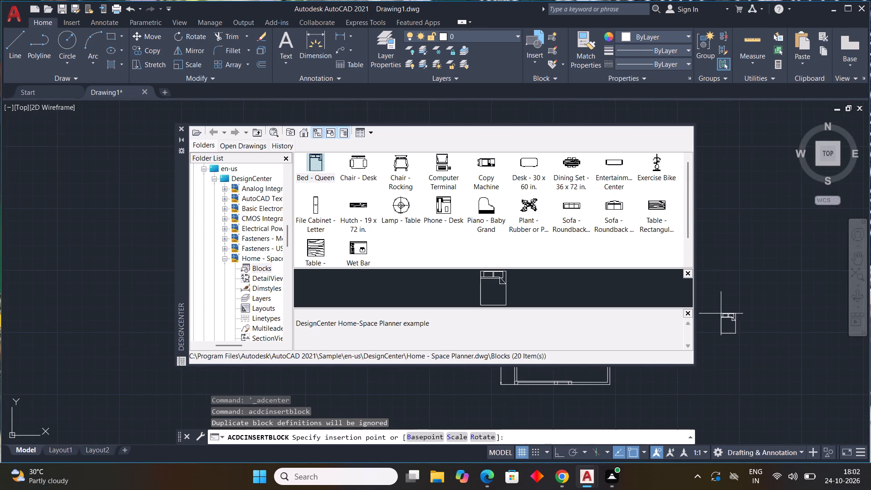
pyautogui.click(708, 288)
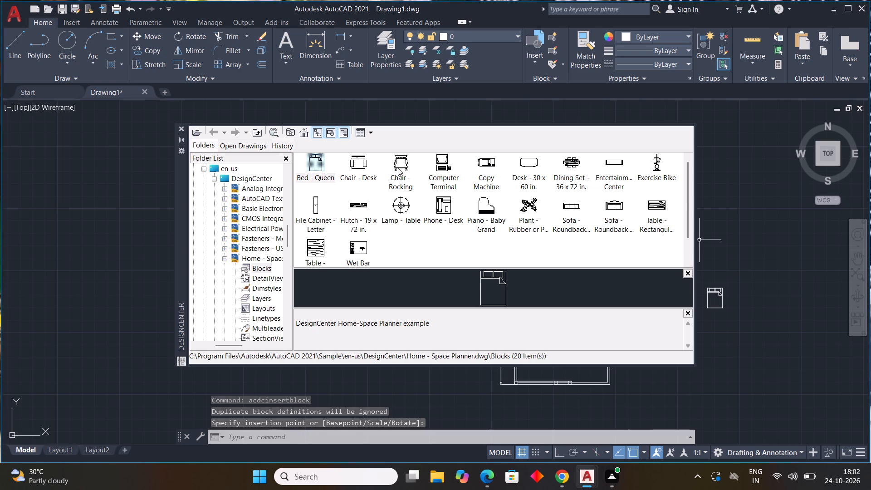
# Insert the Chair - Rocking block at scale 1 just above the bed, outside the floor plan.
pyautogui.doubleClick(398, 168)
pyautogui.click(498, 308)
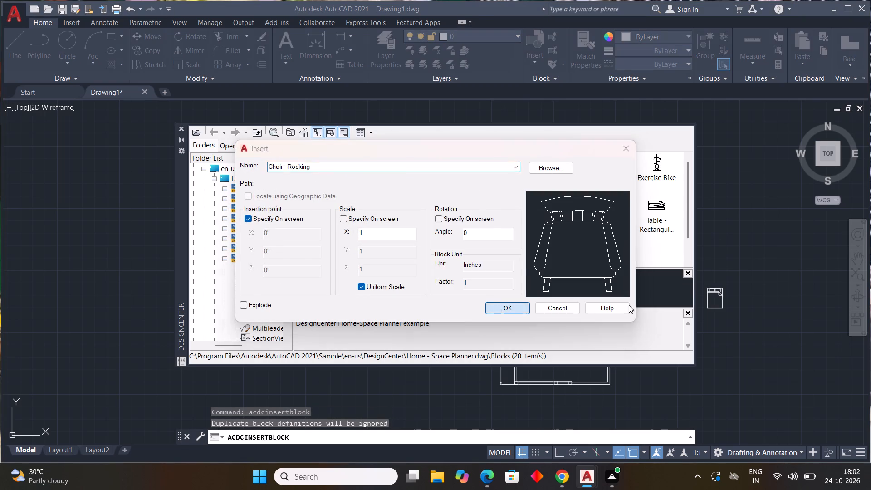
pyautogui.click(730, 260)
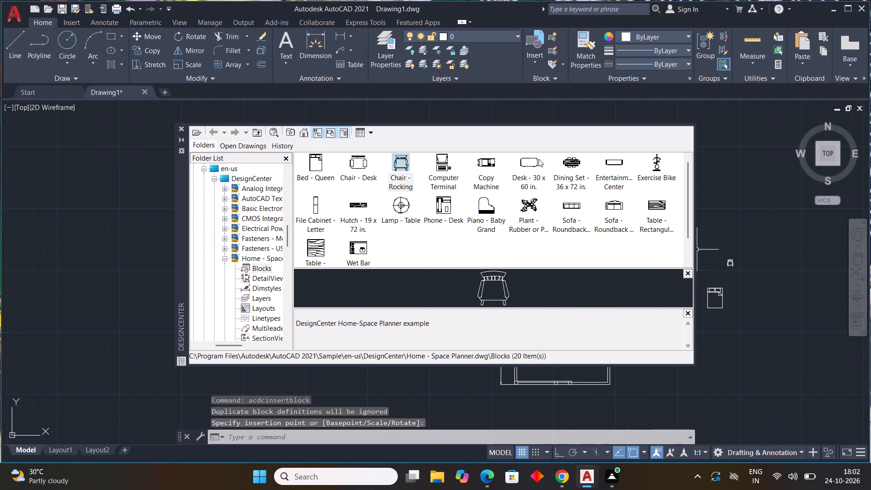
# Insert the Dining Set - 36 x 72 in. block at scale 1 above the rocking chair.
pyautogui.doubleClick(569, 162)
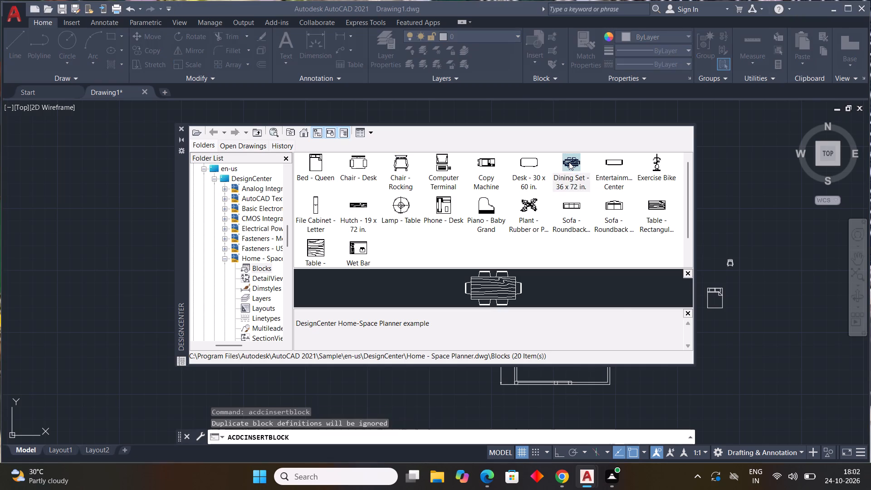
pyautogui.moveTo(508, 306); pyautogui.dragTo(527, 294)
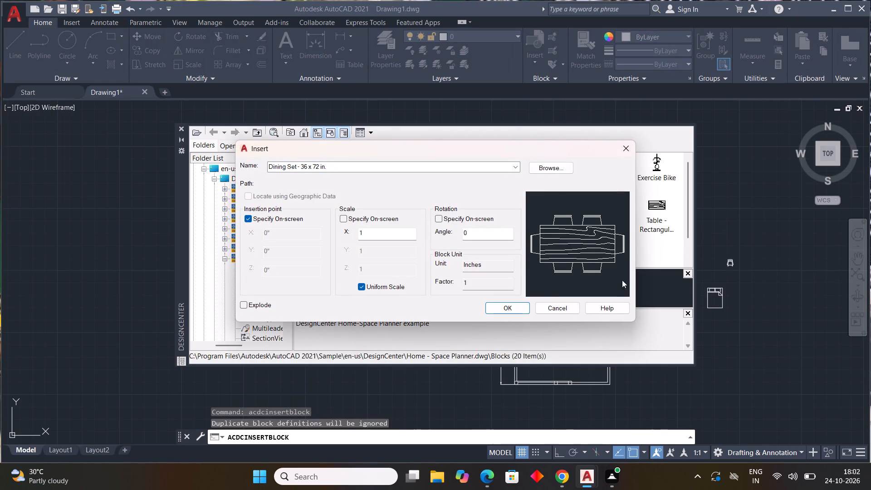
pyautogui.click(512, 306)
pyautogui.click(728, 205)
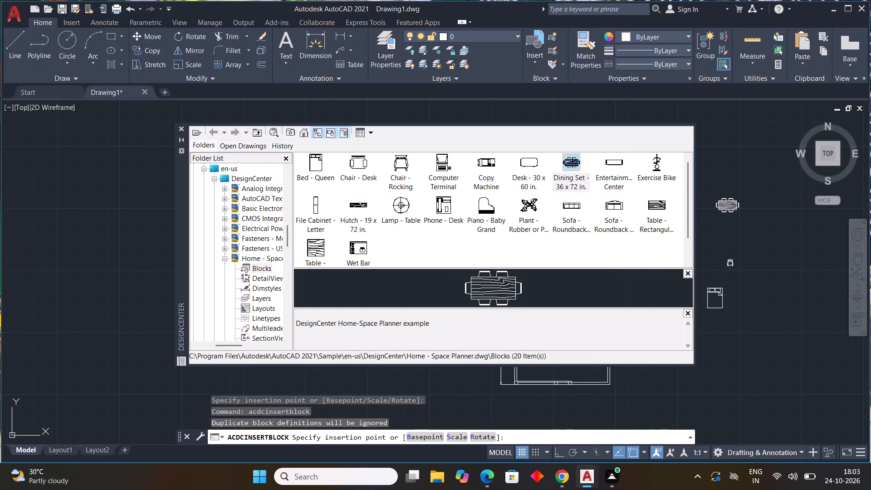
# Insert the three-seat Sofa - Roundback block to the right of the rocking chair.
pyautogui.doubleClick(570, 206)
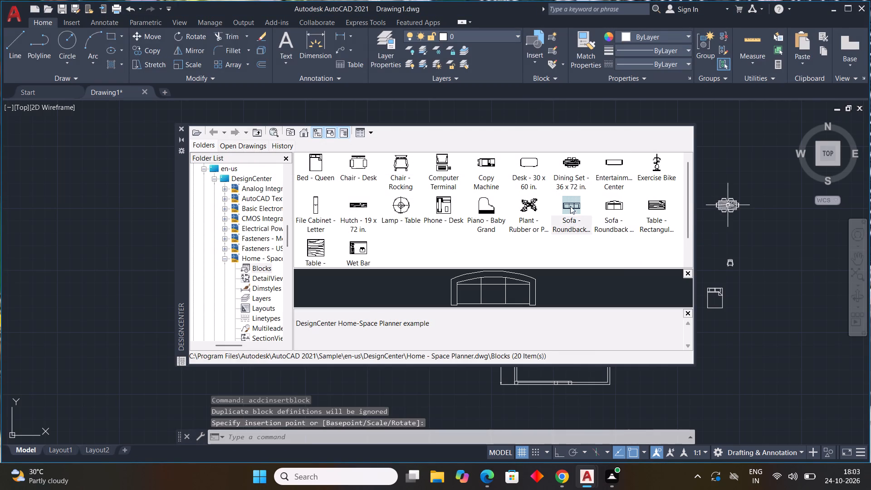
pyautogui.click(489, 309)
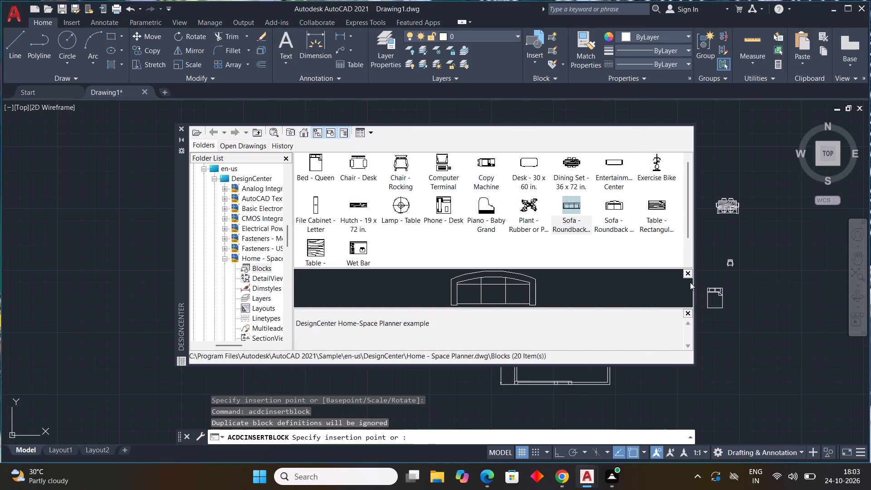
pyautogui.click(773, 244)
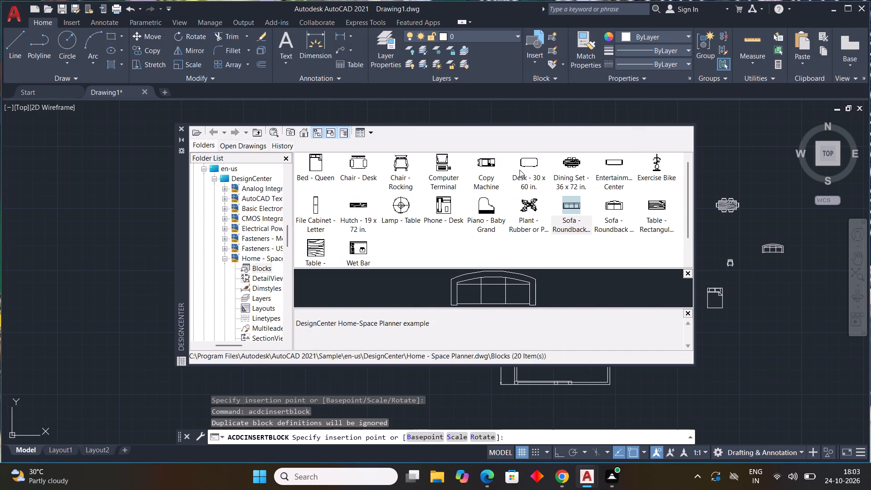
# Insert the Desk - 30 x 60 in. block below and to the right of the bed.
pyautogui.doubleClick(526, 165)
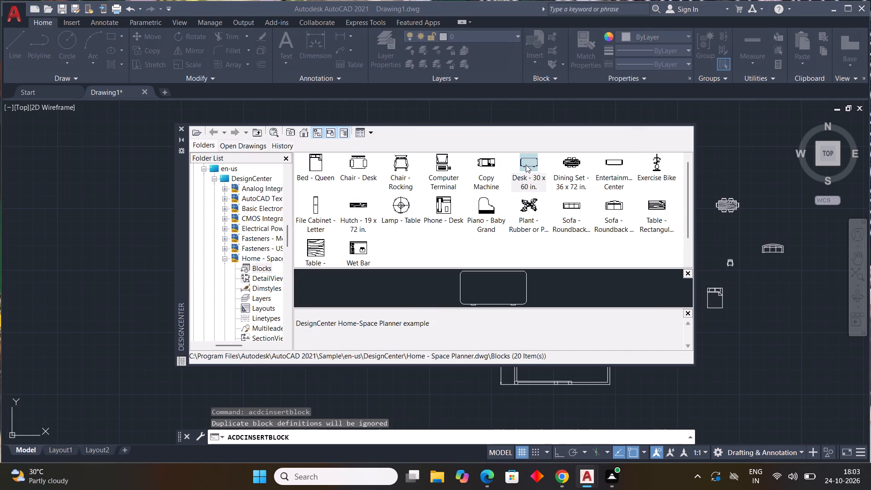
pyautogui.click(494, 303)
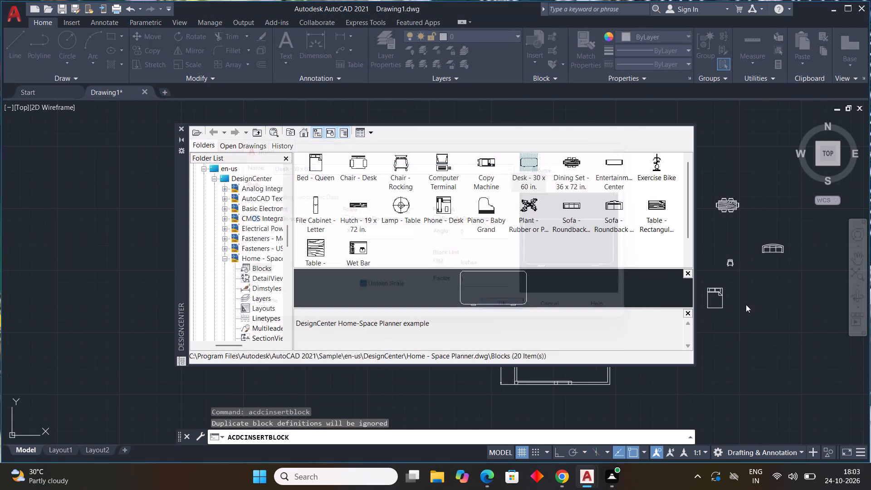
pyautogui.click(759, 324)
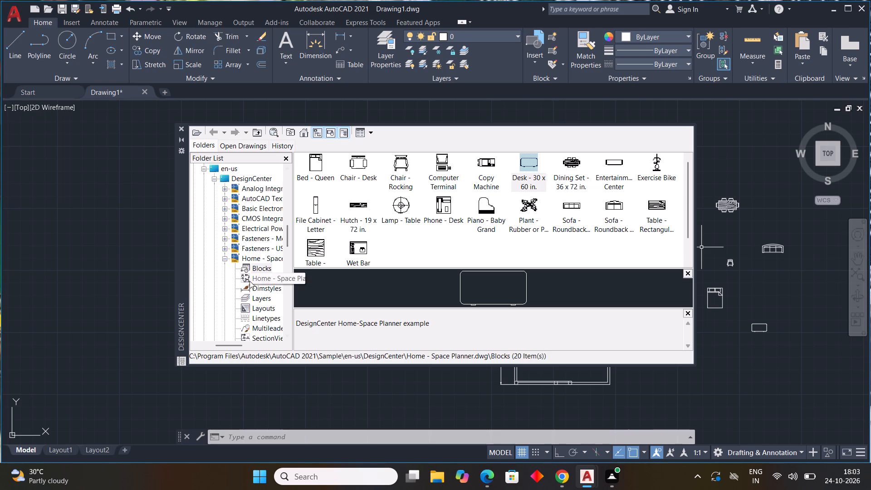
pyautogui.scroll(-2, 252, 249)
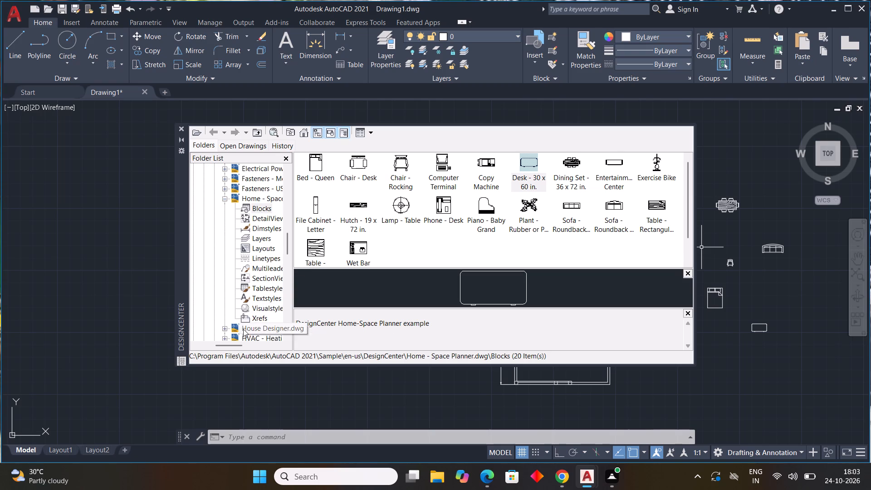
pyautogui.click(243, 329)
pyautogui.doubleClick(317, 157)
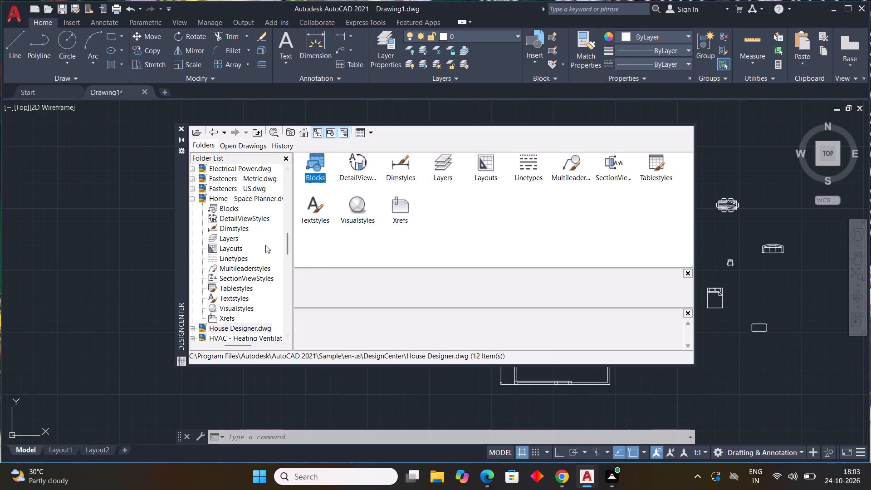
# Insert the Range-Oven - 30 in top block from the Kitchens.dwg blocks at scale 1, below the bed.
pyautogui.scroll(-2, 234, 287)
pyautogui.click(233, 300)
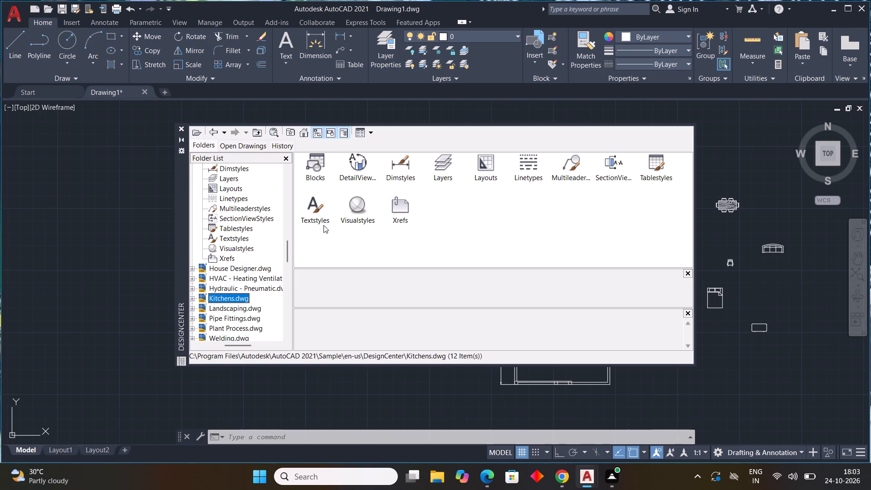
pyautogui.doubleClick(312, 164)
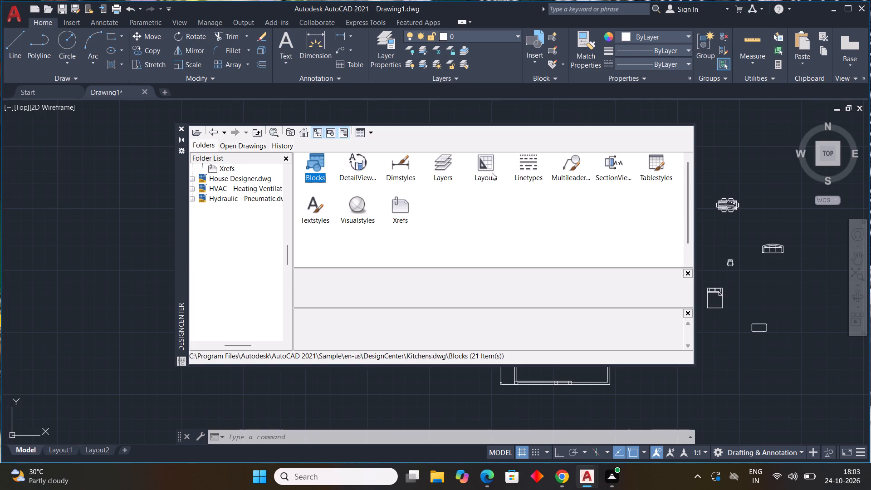
pyautogui.doubleClick(486, 206)
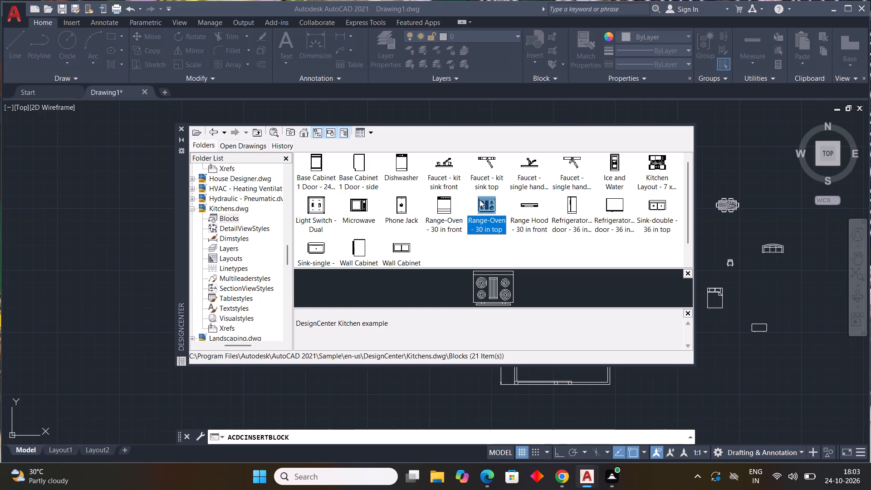
pyautogui.moveTo(504, 307); pyautogui.dragTo(540, 315)
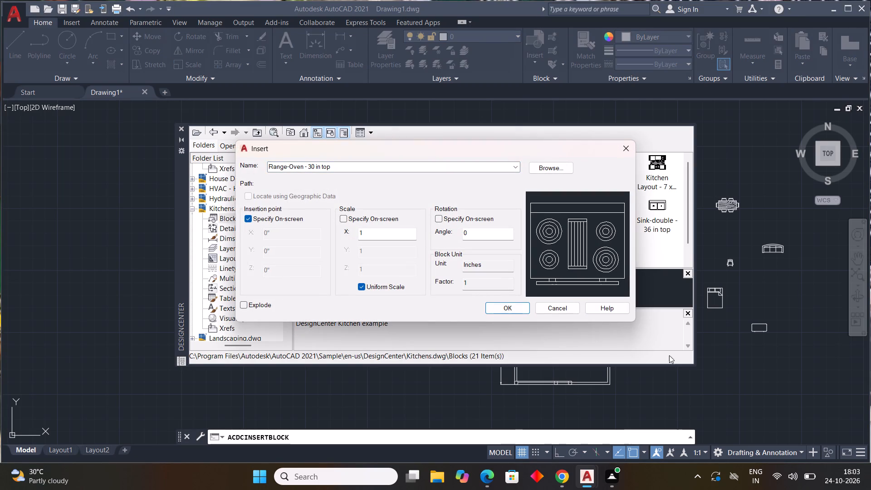
pyautogui.click(504, 307)
pyautogui.click(727, 359)
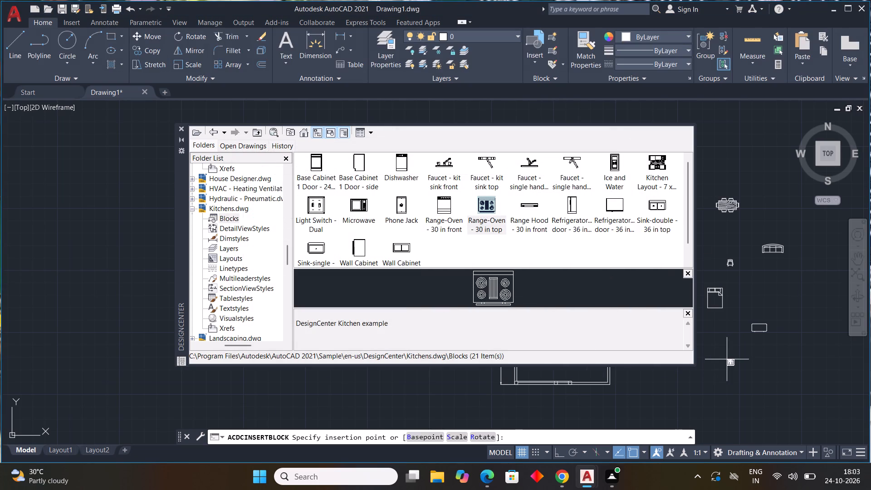
# Insert the Sink-single - 30 in top block at scale 1, just right of the range-oven block.
pyautogui.doubleClick(315, 245)
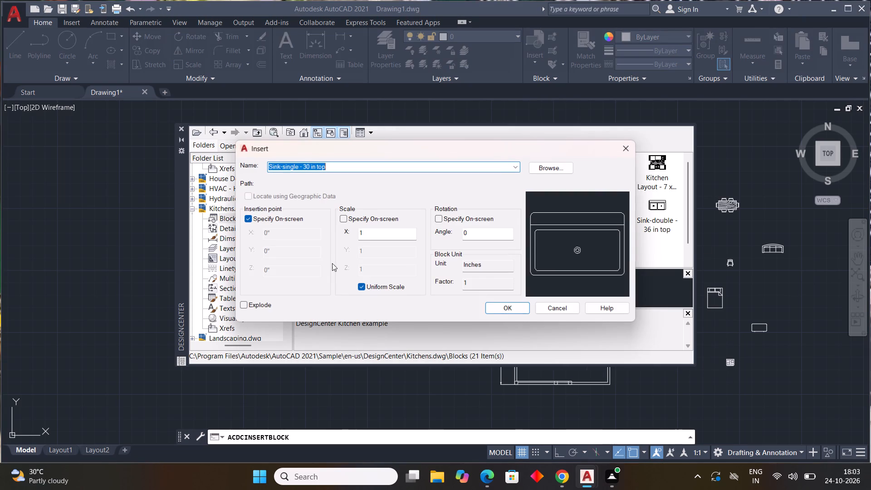
pyautogui.click(509, 308)
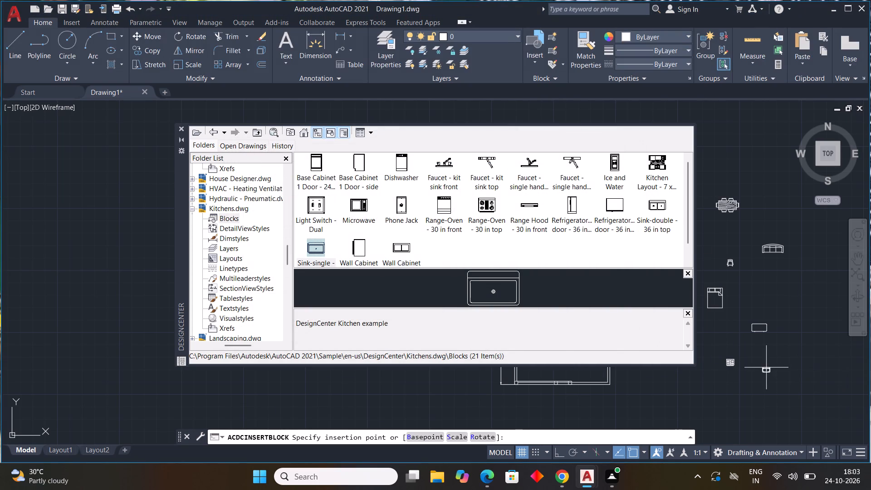
pyautogui.click(764, 366)
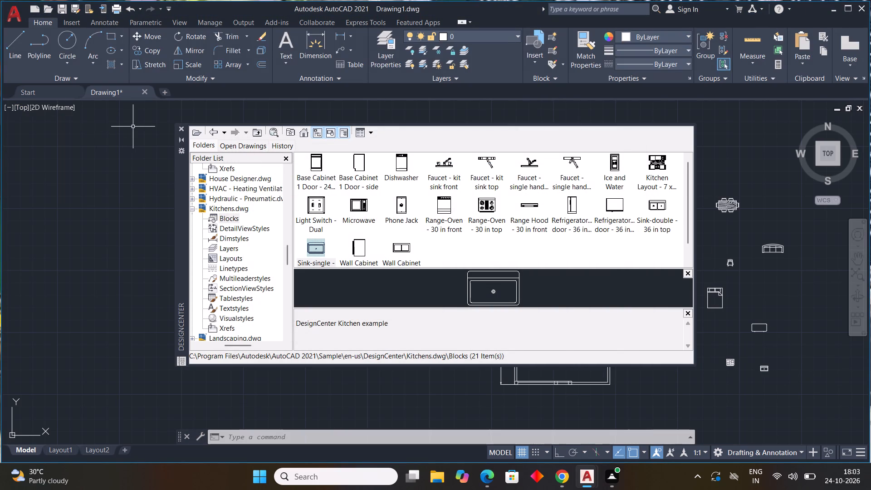
# Insert the Car - sedan side block from the Landscaping.dwg blocks above the dining set and close DesignCenter.
pyautogui.scroll(-3, 236, 247)
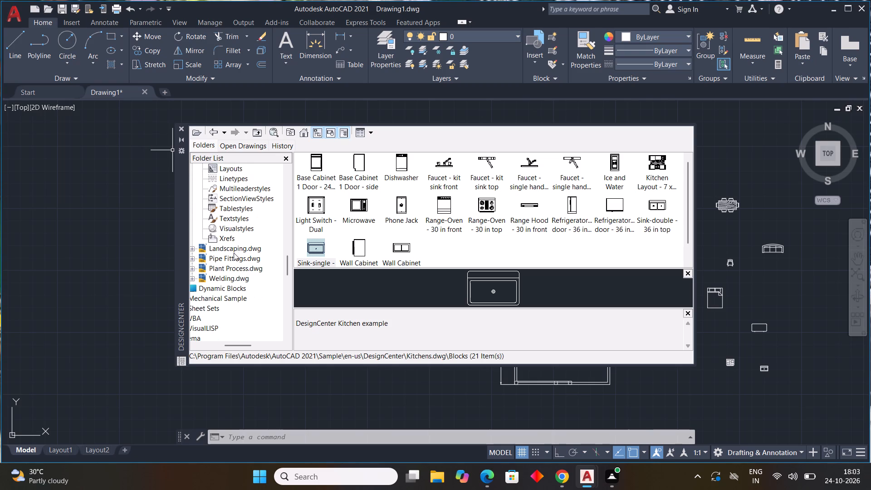
pyautogui.click(233, 253)
pyautogui.doubleClick(318, 163)
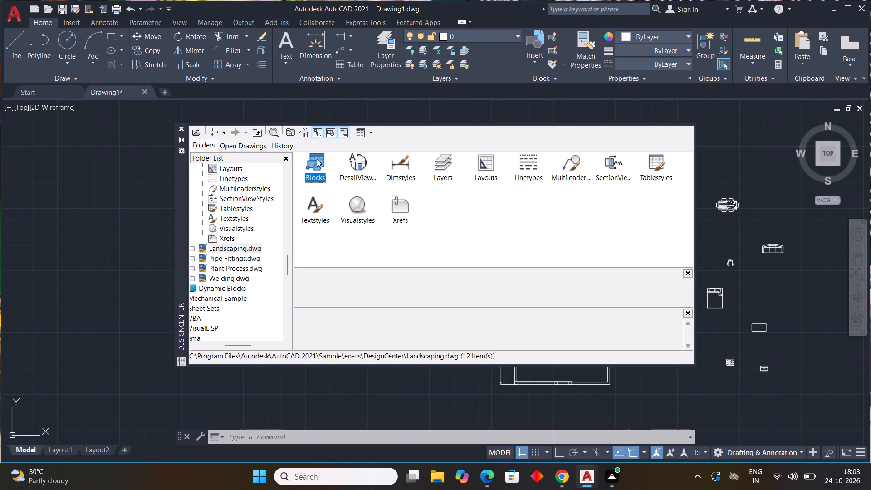
pyautogui.doubleClick(317, 159)
pyautogui.doubleClick(318, 162)
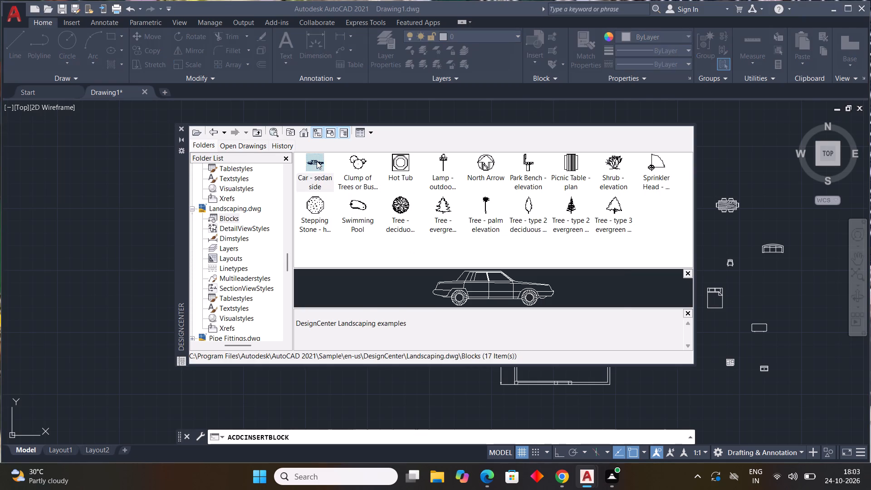
pyautogui.click(504, 308)
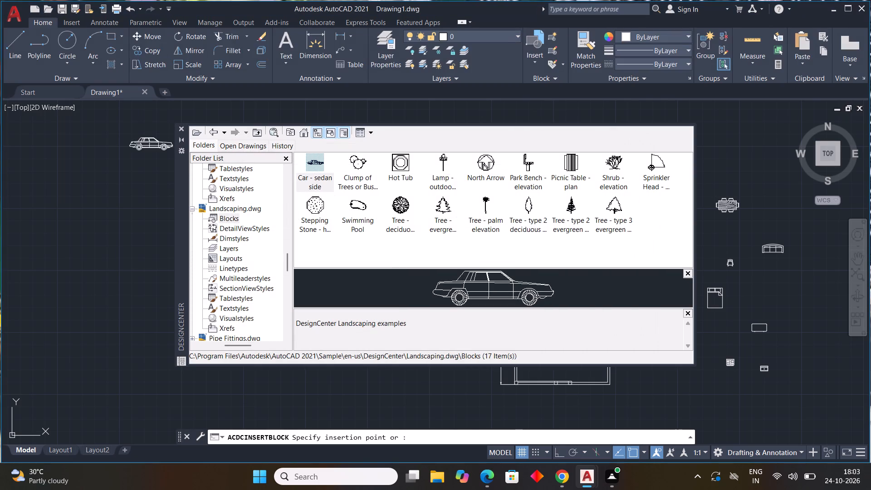
pyautogui.click(743, 163)
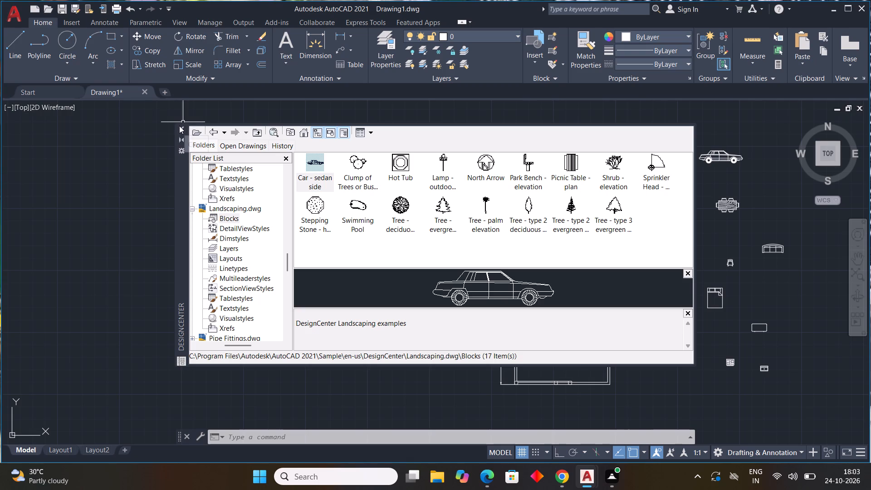
pyautogui.click(179, 126)
# Copy the sedan twice into the floor plan's lower-left parking area, one car above the other.
pyautogui.scroll(-3, 265, 139)
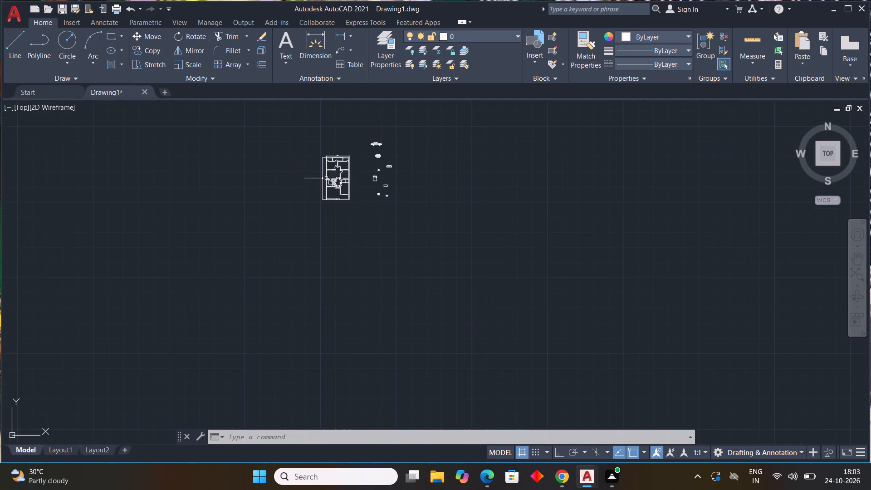
pyautogui.moveTo(338, 183); pyautogui.dragTo(414, 225, button='middle')
pyautogui.scroll(4, 463, 189)
pyautogui.moveTo(489, 193); pyautogui.dragTo(534, 188, button='middle')
pyautogui.scroll(-1, 522, 192)
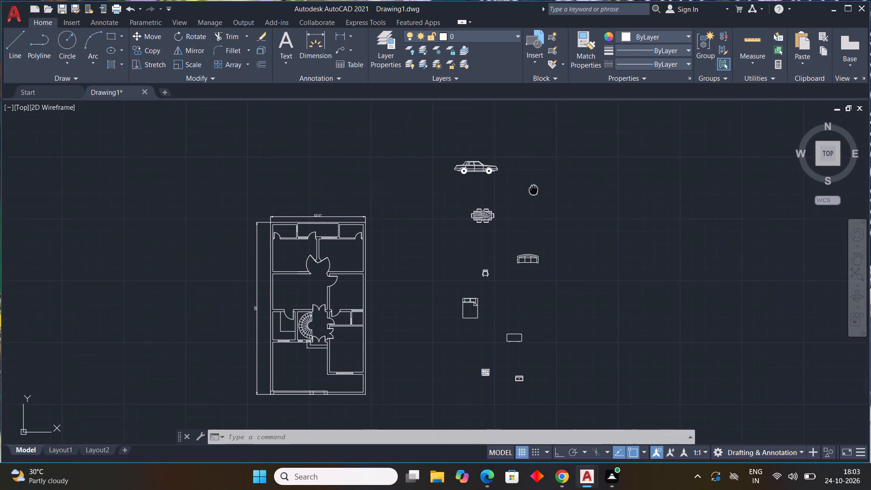
pyautogui.moveTo(534, 188); pyautogui.dragTo(543, 181, button='middle')
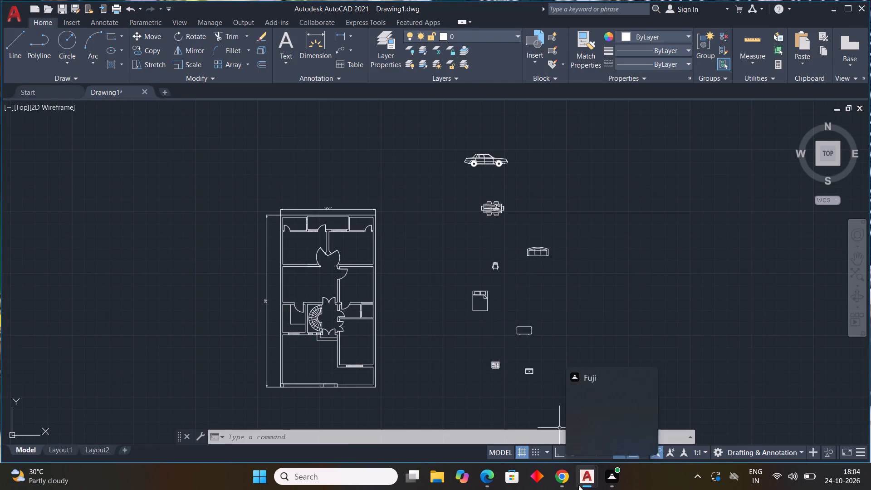
pyautogui.click(761, 431)
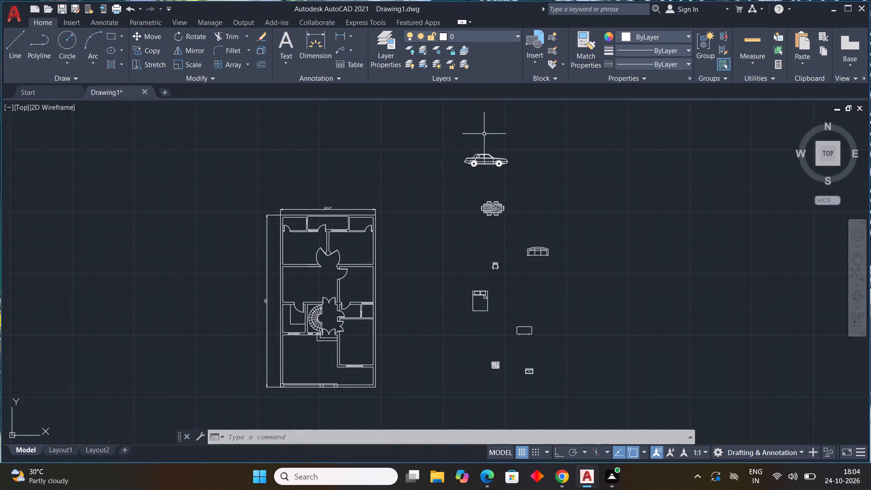
pyautogui.moveTo(496, 153); pyautogui.dragTo(533, 147, button='middle')
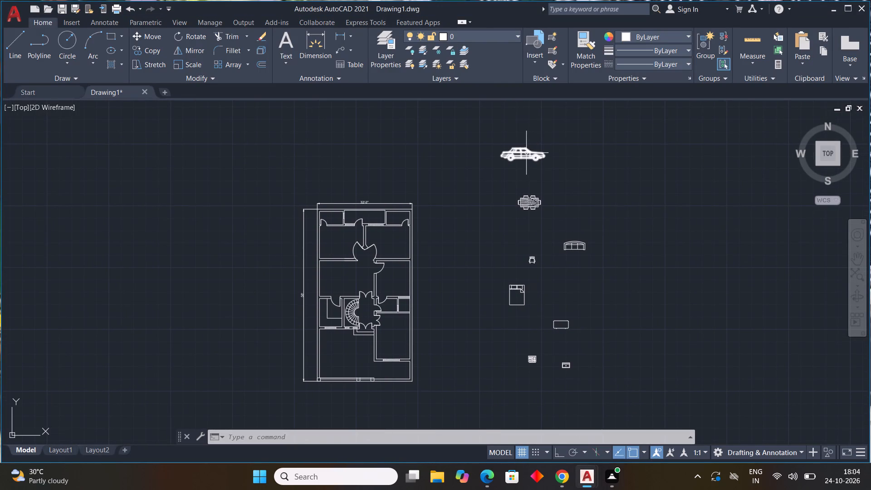
pyautogui.click(524, 154)
pyautogui.write('CO')
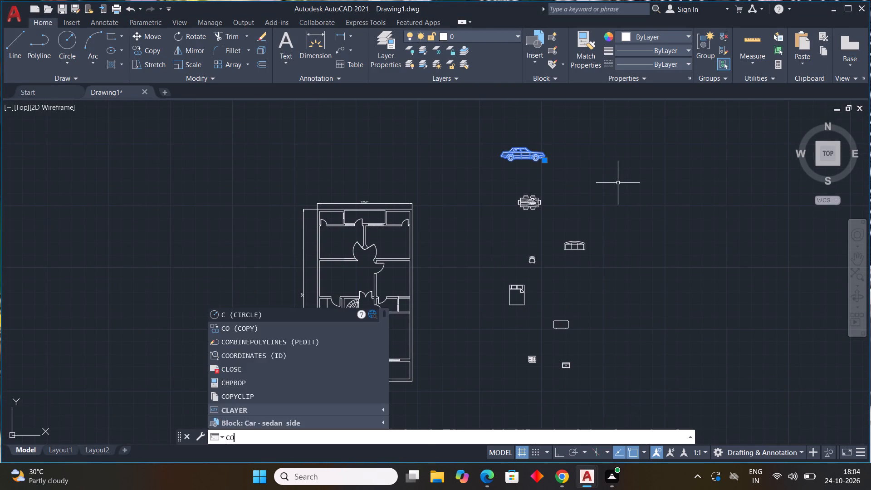
pyautogui.press('space')
pyautogui.click(514, 154)
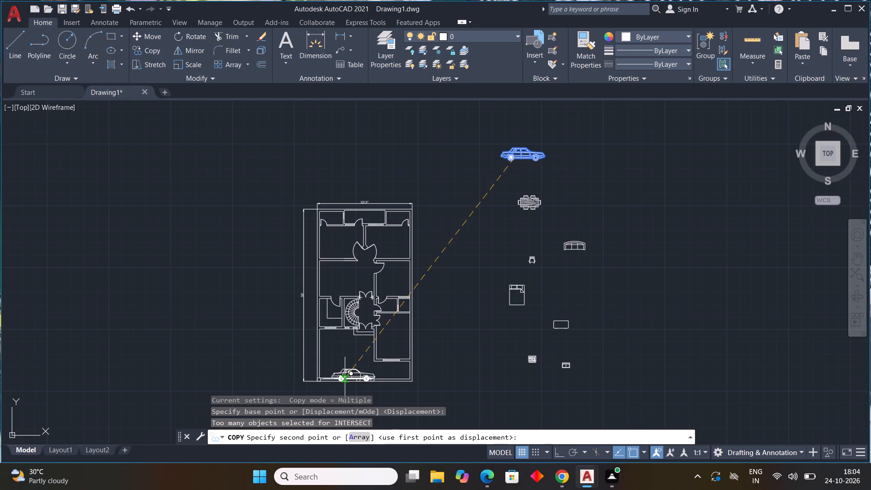
pyautogui.scroll(2, 333, 353)
pyautogui.moveTo(334, 348); pyautogui.dragTo(350, 290, button='middle')
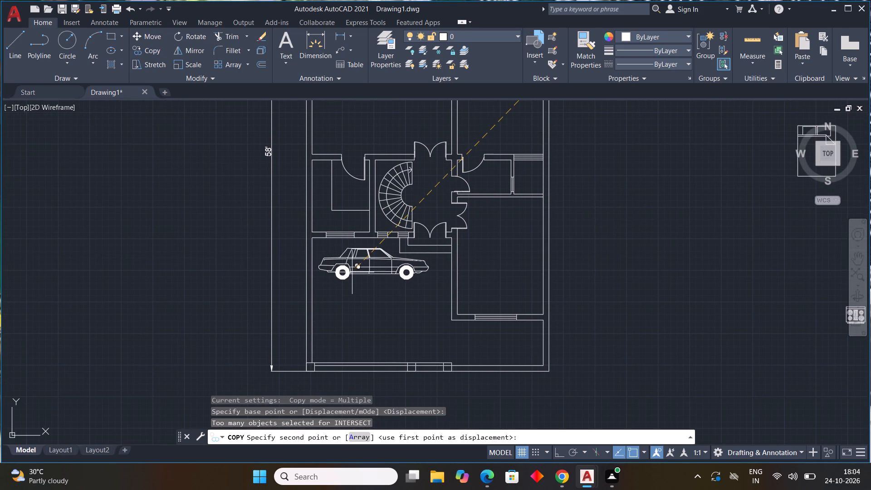
pyautogui.click(354, 280)
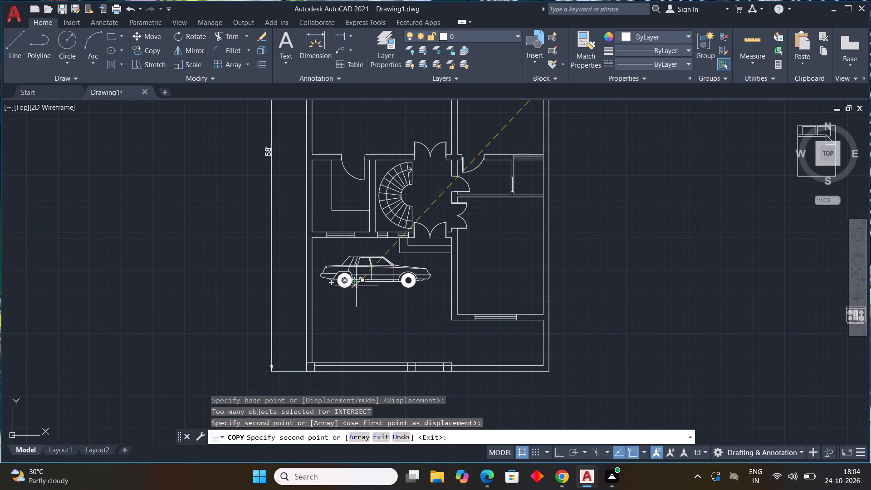
pyautogui.click(348, 330)
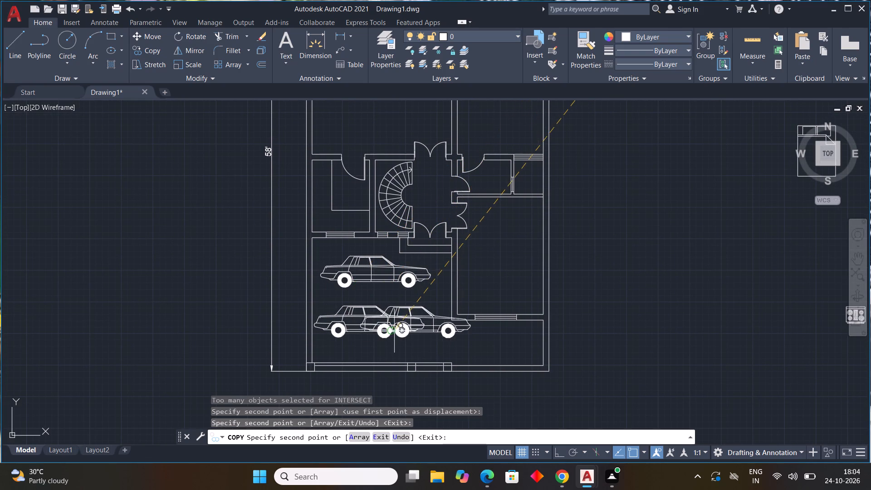
pyautogui.press('Escape')
pyautogui.press('Escape')
pyautogui.press('Escape')
pyautogui.press('Escape')
# Rotate the bed beside the plan about 90 degrees clockwise around its upper-right corner, so its pillows are on the right.
pyautogui.moveTo(411, 342); pyautogui.dragTo(331, 351, button='middle')
pyautogui.scroll(-1, 331, 351)
pyautogui.scroll(1, 333, 346)
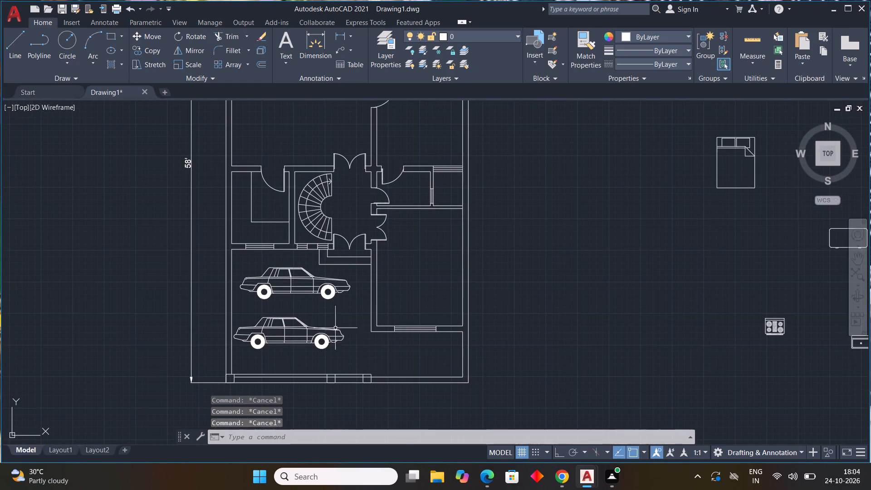
pyautogui.scroll(-2, 399, 258)
pyautogui.moveTo(400, 268); pyautogui.dragTo(396, 291, button='middle')
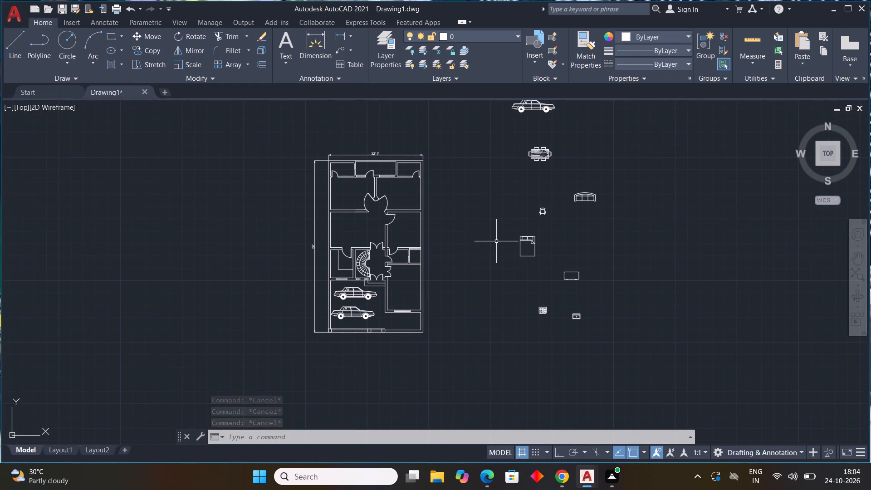
pyautogui.click(534, 228)
pyautogui.click(511, 259)
pyautogui.press('r')
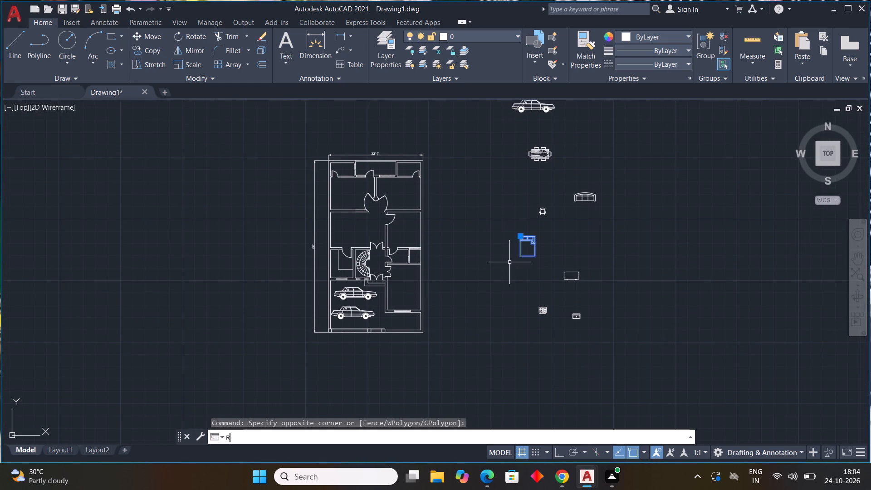
pyautogui.write('O')
pyautogui.press('space')
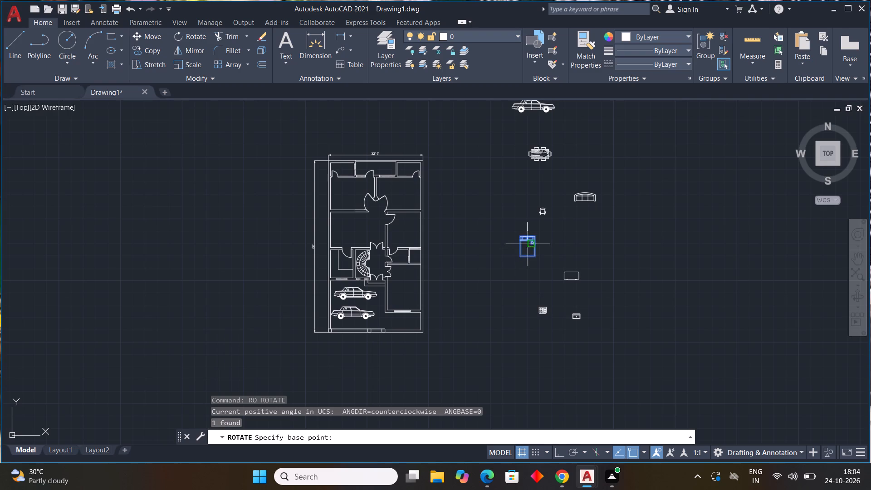
pyautogui.click(534, 234)
pyautogui.click(531, 258)
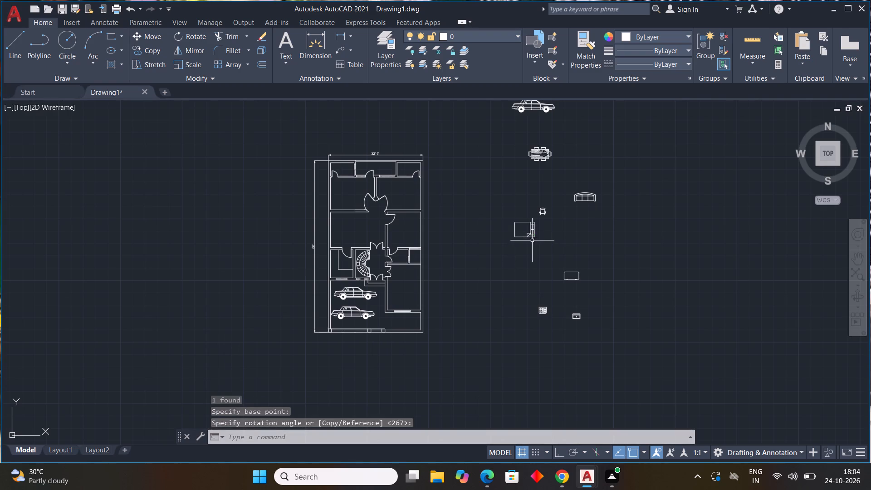
# Copy the rotated bed into the plan's upper-right bedroom and the bedroom below it, with pillows toward the right outer wall.
pyautogui.click(530, 230)
pyautogui.write('CO')
pyautogui.press('space')
pyautogui.click(533, 235)
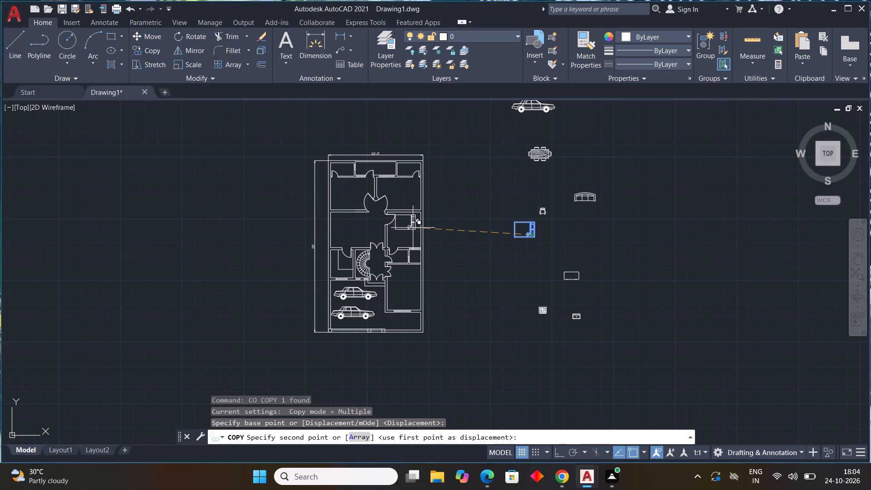
pyautogui.press('F8')
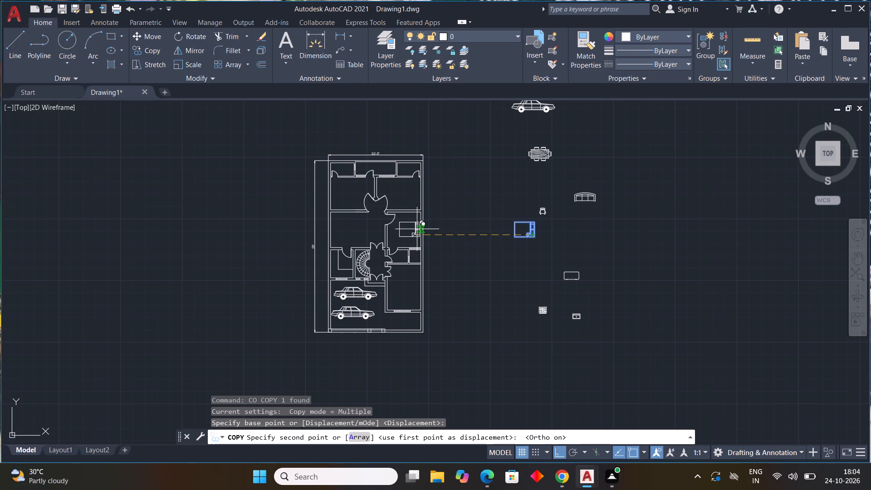
pyautogui.press('F8')
pyautogui.scroll(3, 418, 209)
pyautogui.moveTo(414, 198); pyautogui.dragTo(410, 255, button='middle')
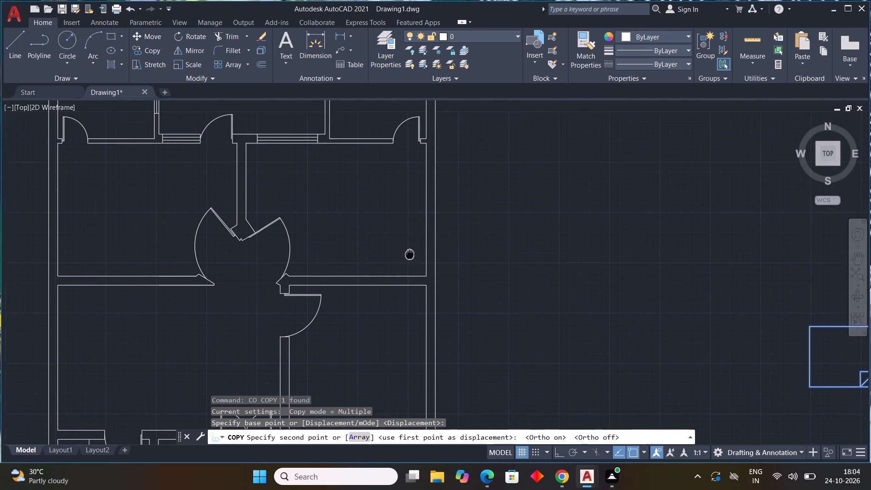
pyautogui.moveTo(410, 255); pyautogui.dragTo(410, 262, button='middle')
pyautogui.click(415, 236)
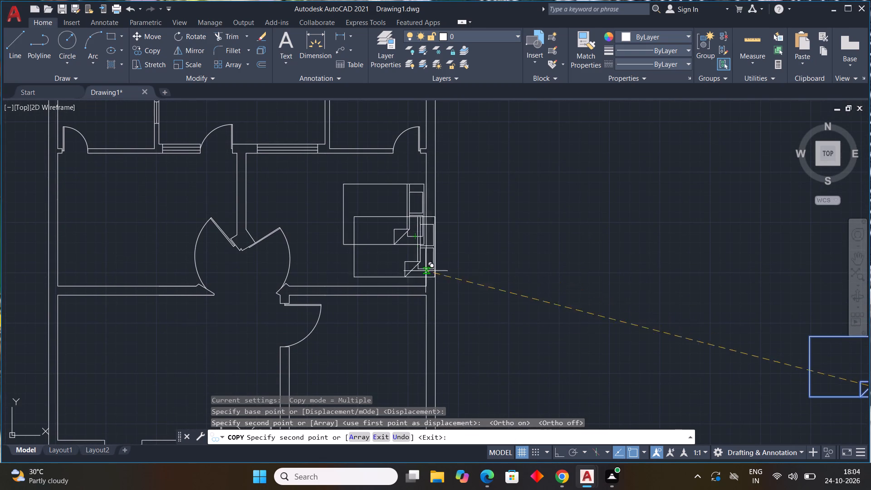
pyautogui.scroll(-1, 420, 310)
pyautogui.moveTo(420, 310); pyautogui.dragTo(422, 217, button='middle')
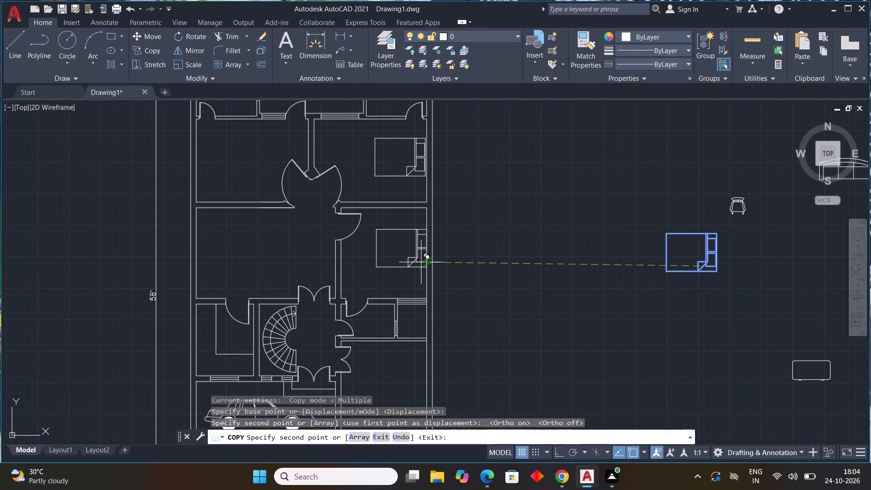
pyautogui.click(419, 263)
pyautogui.press('Escape')
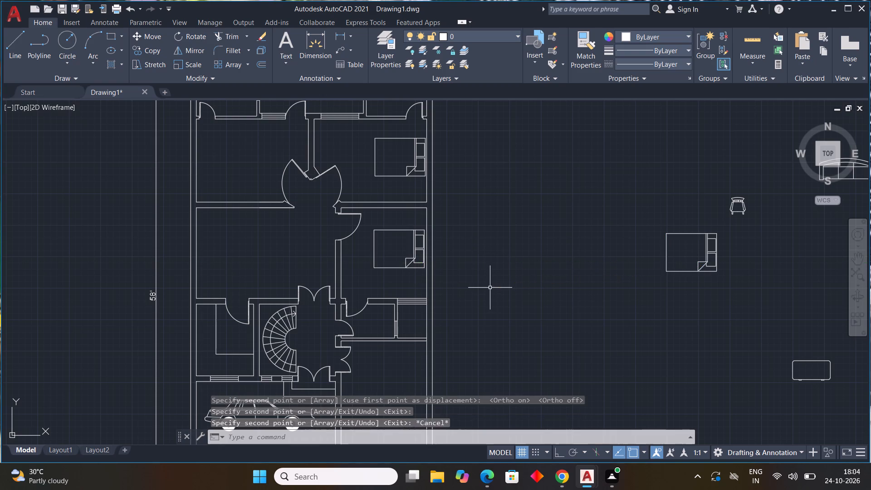
pyautogui.press('Escape')
pyautogui.press('Escape')
pyautogui.press('Escape')
# Copy the chair beside the plan twice into the lower right-hand bedroom, side by side between the bed and the upper wall.
pyautogui.scroll(-1, 491, 243)
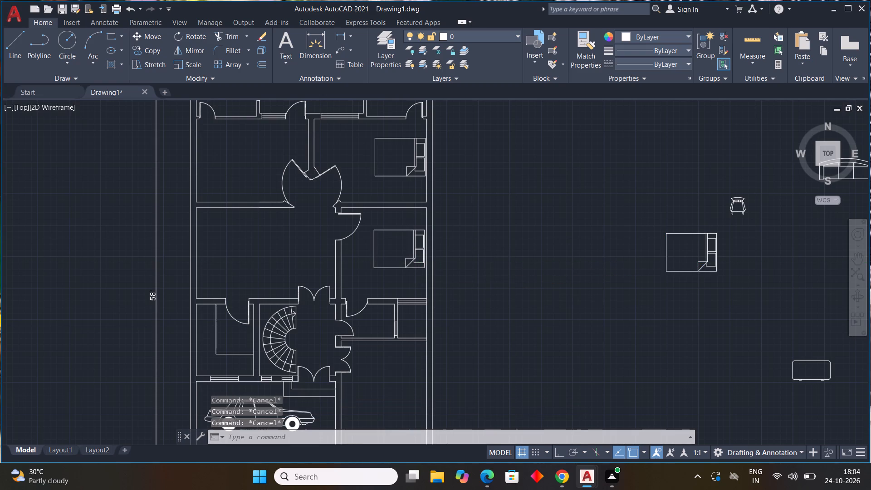
pyautogui.moveTo(491, 243); pyautogui.dragTo(466, 253, button='middle')
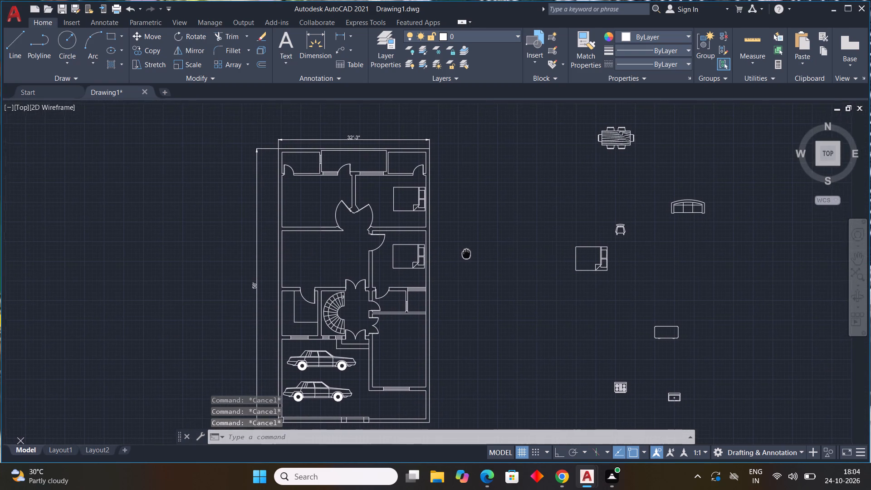
pyautogui.moveTo(466, 253); pyautogui.dragTo(462, 256, button='middle')
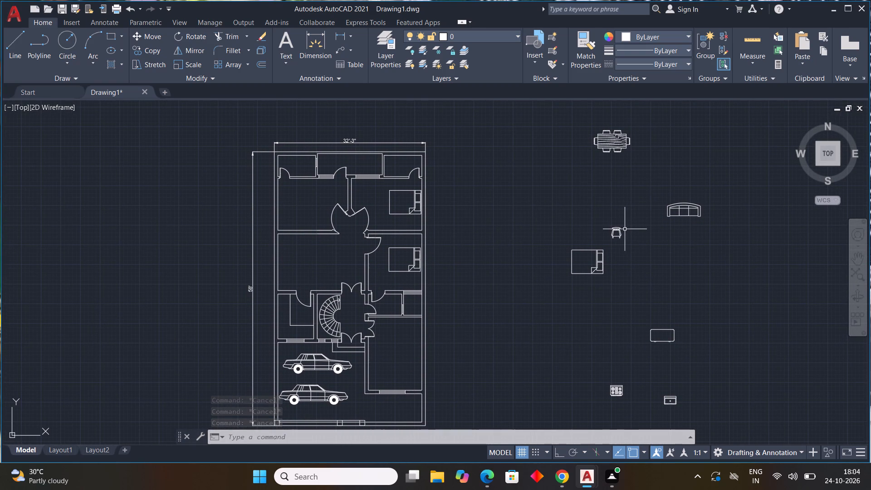
pyautogui.click(619, 230)
pyautogui.write('CO')
pyautogui.press('space')
pyautogui.click(617, 233)
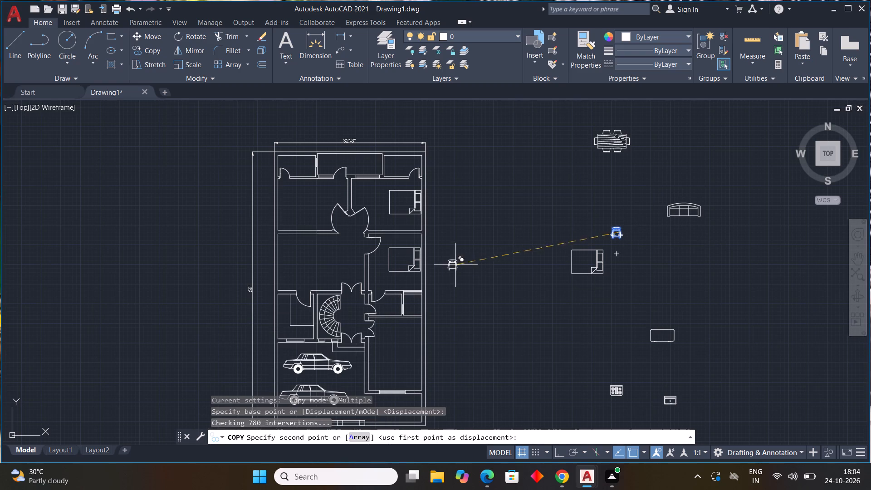
pyautogui.scroll(3, 424, 255)
pyautogui.click(415, 197)
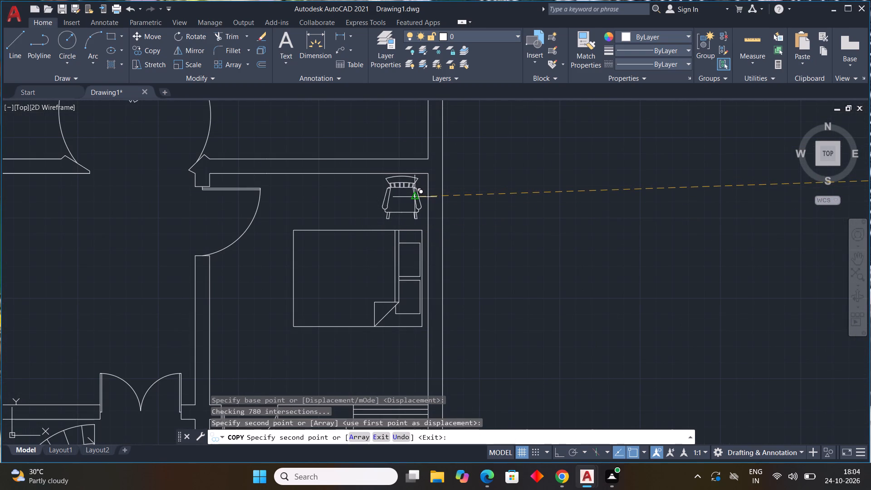
pyautogui.click(359, 195)
pyautogui.scroll(-2, 423, 222)
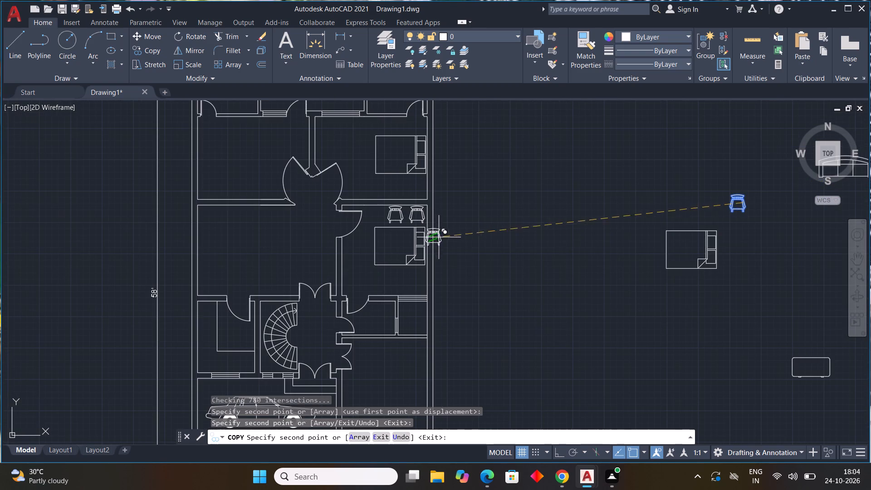
pyautogui.press('Escape')
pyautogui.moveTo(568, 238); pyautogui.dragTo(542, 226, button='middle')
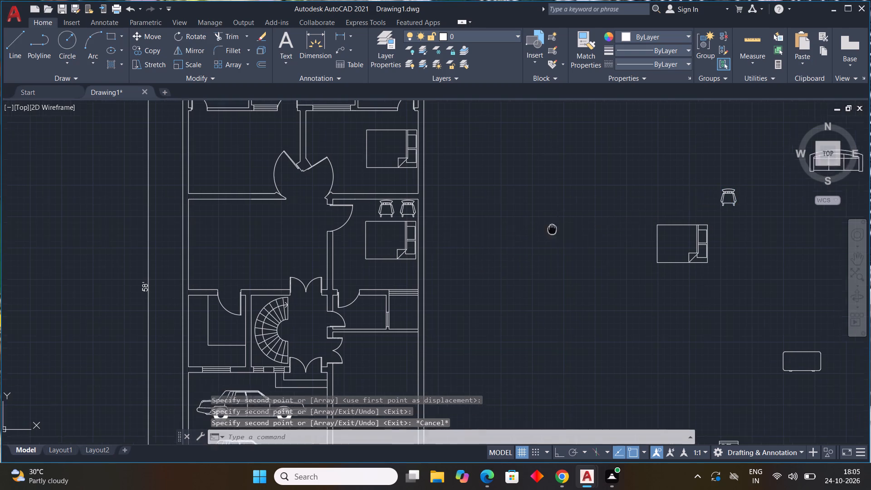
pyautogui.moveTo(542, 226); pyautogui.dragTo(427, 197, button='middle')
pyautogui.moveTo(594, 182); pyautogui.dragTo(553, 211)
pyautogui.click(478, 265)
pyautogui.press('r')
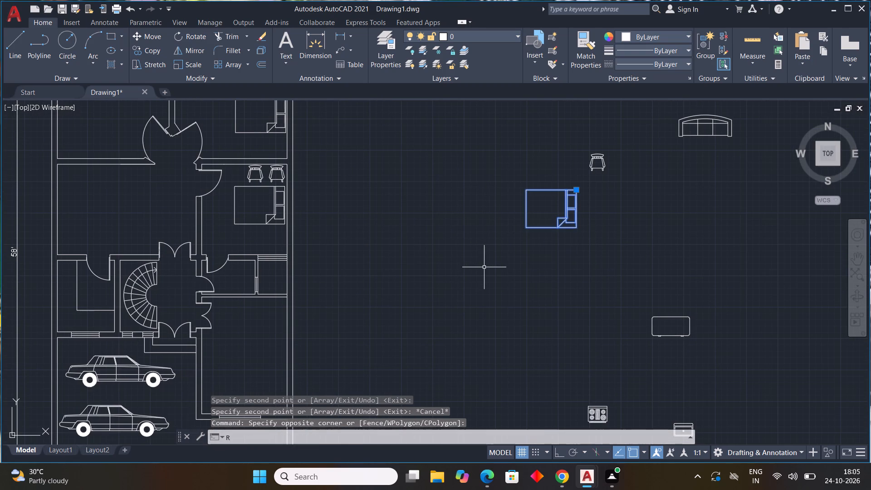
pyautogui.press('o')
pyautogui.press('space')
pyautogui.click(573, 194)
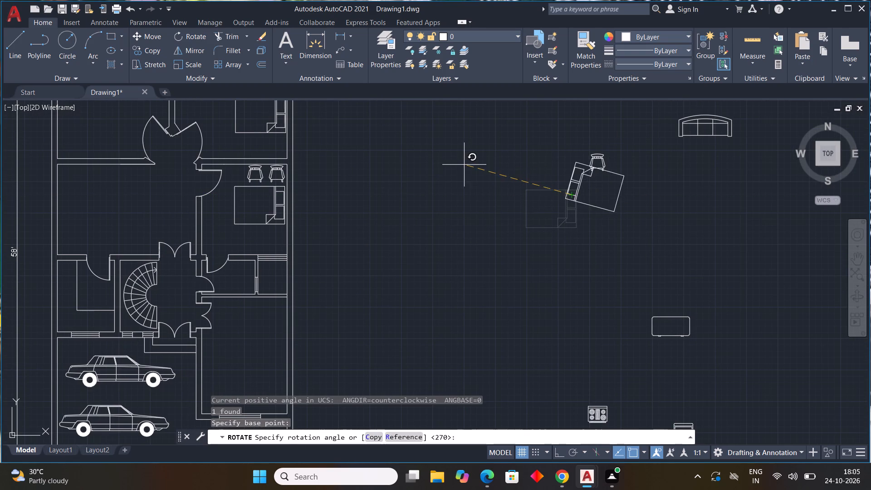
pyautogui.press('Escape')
# Rotate the chair beside the plan 90 degrees counterclockwise so its backrest is on the left.
pyautogui.moveTo(637, 157); pyautogui.dragTo(615, 161)
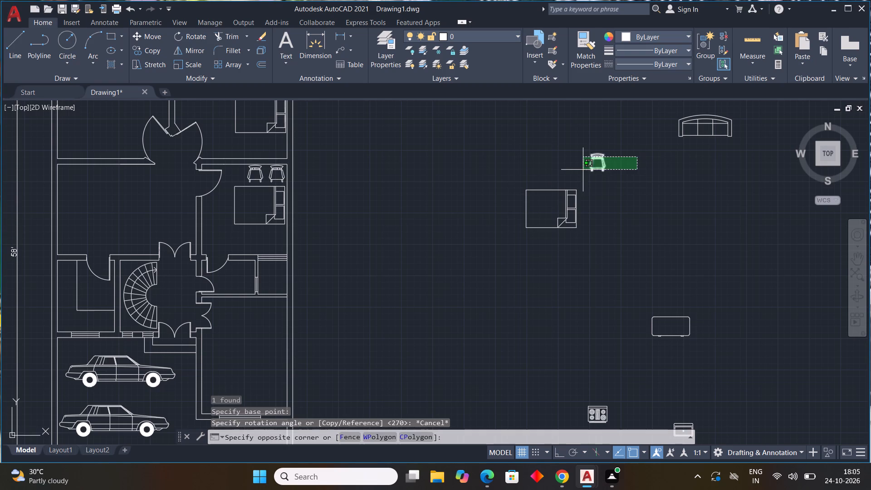
pyautogui.click(580, 170)
pyautogui.press('r')
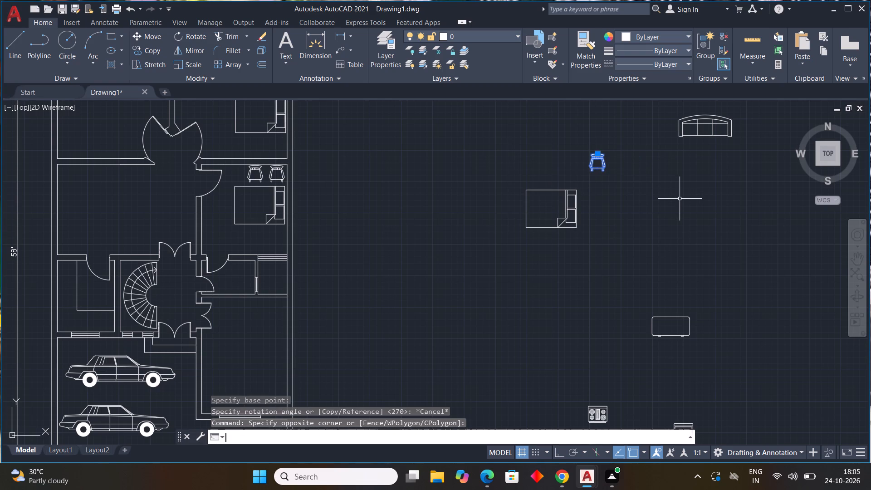
pyautogui.write('O')
pyautogui.press('space')
pyautogui.moveTo(602, 158); pyautogui.dragTo(601, 150)
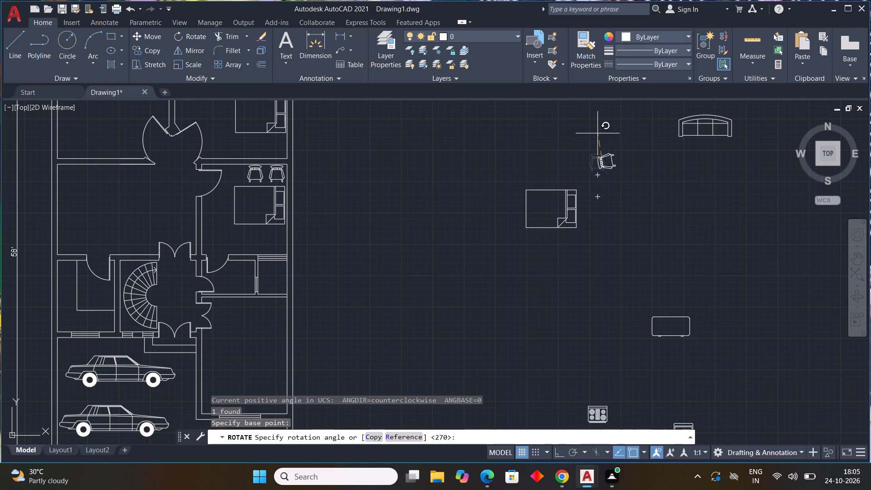
pyautogui.press('F8')
pyautogui.click(610, 141)
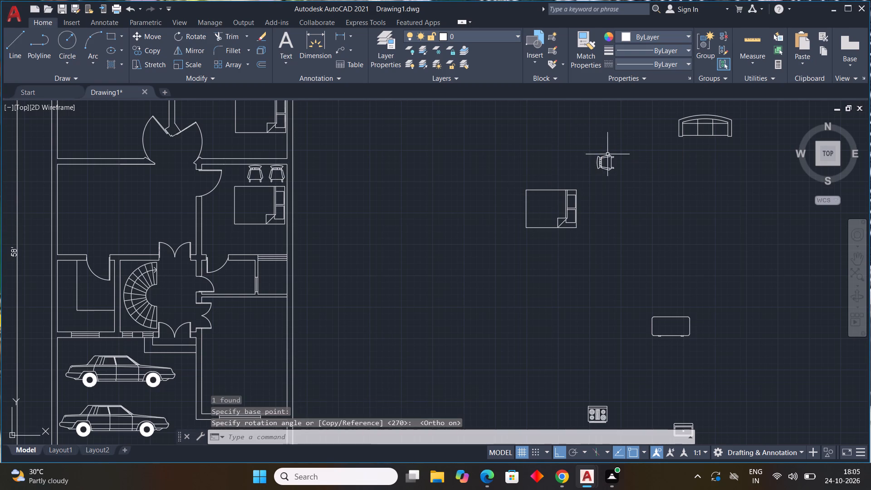
# Copy the rotated chair twice into the upper-right bedroom along the partition wall opposite the bed, one about 2'-5" below the other.
pyautogui.moveTo(614, 152); pyautogui.dragTo(600, 165)
pyautogui.click(593, 172)
pyautogui.write('CO')
pyautogui.press('space')
pyautogui.moveTo(598, 171); pyautogui.dragTo(584, 167)
pyautogui.moveTo(442, 137); pyautogui.dragTo(445, 142, button='middle')
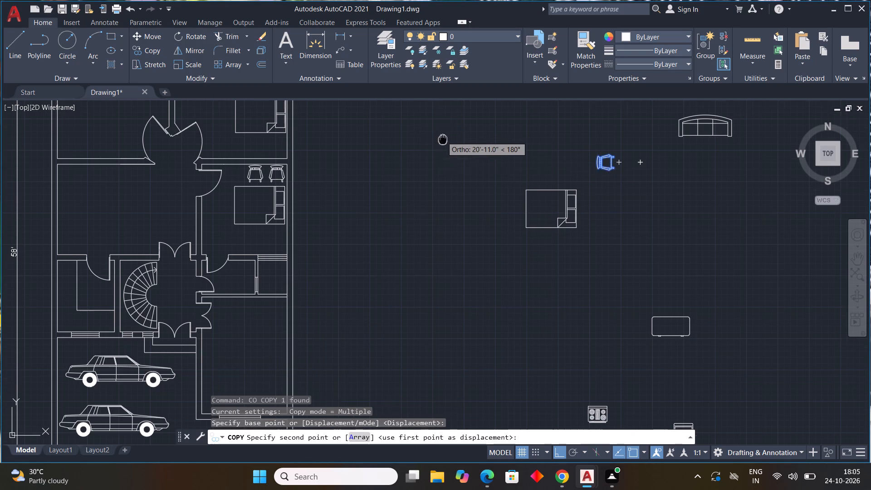
pyautogui.moveTo(445, 142); pyautogui.dragTo(526, 203, button='middle')
pyautogui.press('F8')
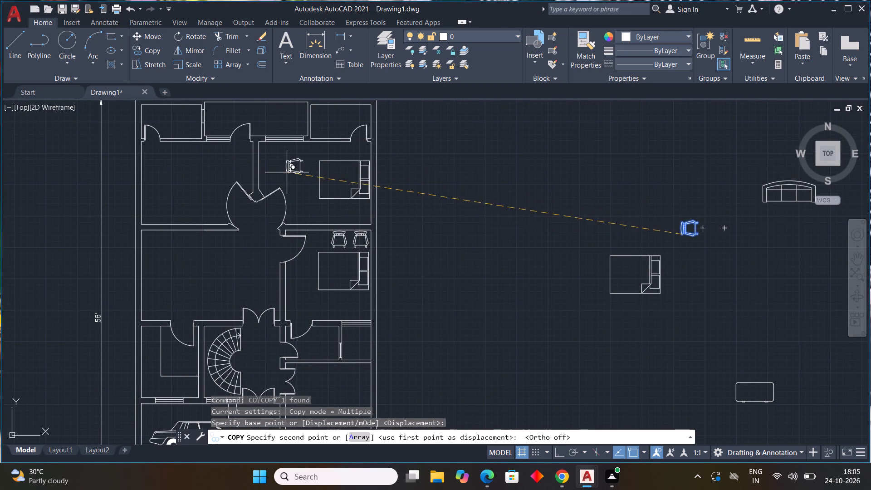
pyautogui.scroll(2, 271, 164)
pyautogui.moveTo(266, 159); pyautogui.dragTo(299, 180, button='middle')
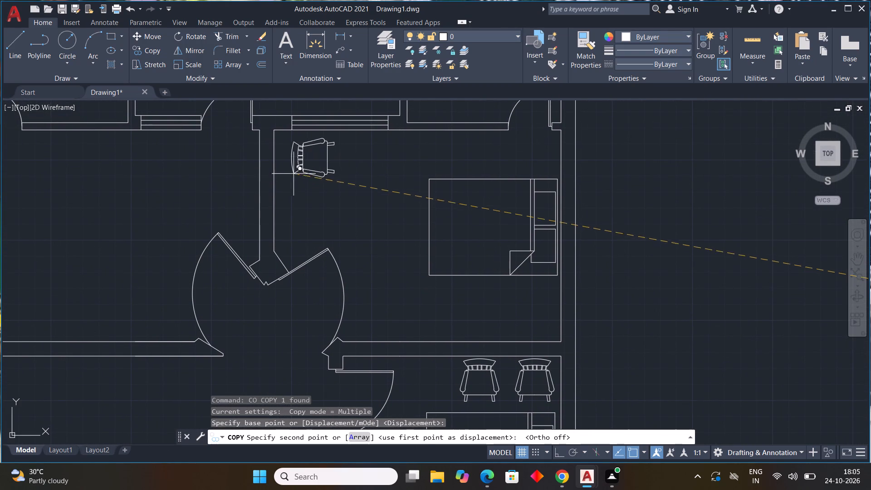
pyautogui.click(282, 170)
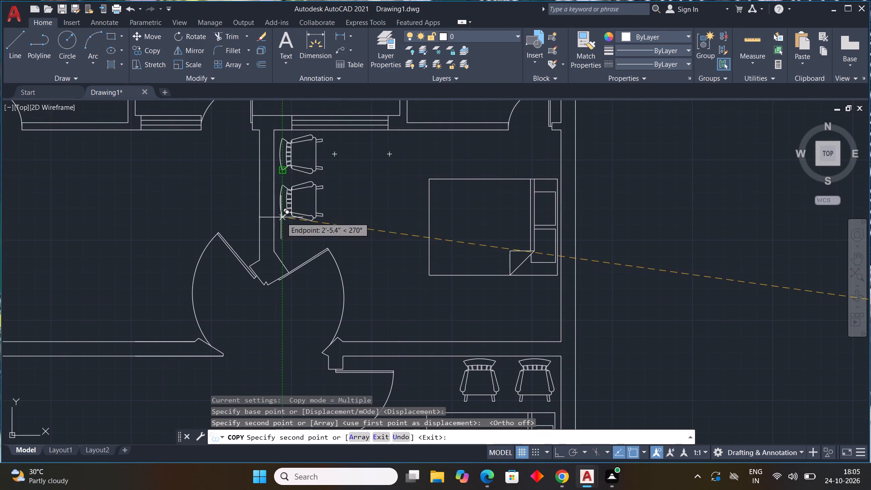
pyautogui.click(282, 217)
pyautogui.press('Escape')
# Move the rotated chair beside the plan away from the bed, down and right to the empty space below the sofa.
pyautogui.scroll(-4, 352, 225)
pyautogui.moveTo(482, 259); pyautogui.dragTo(482, 225, button='middle')
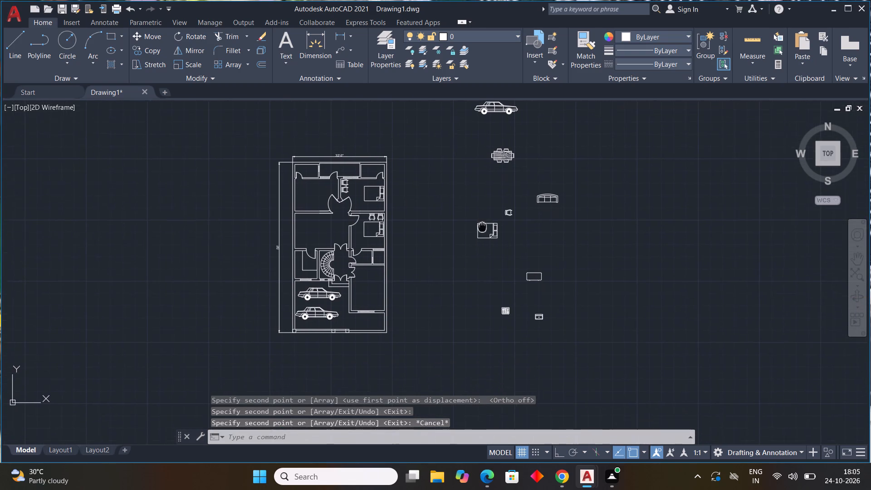
pyautogui.moveTo(482, 225); pyautogui.dragTo(481, 225, button='middle')
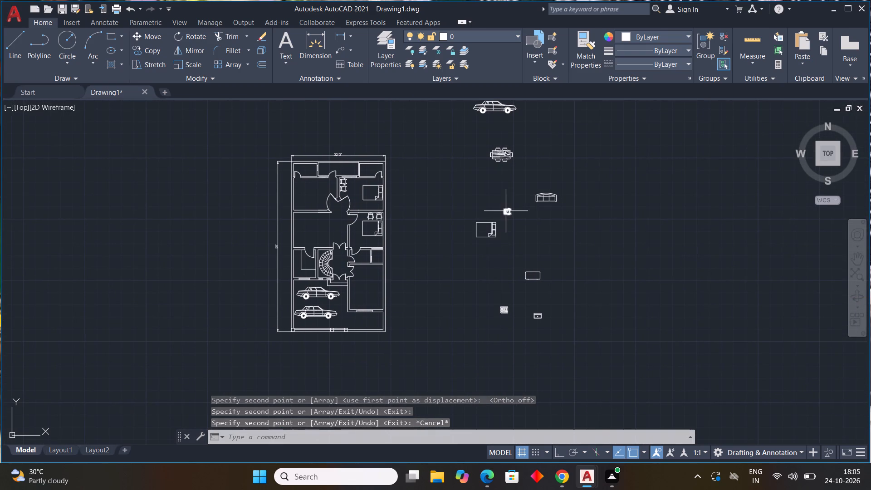
pyautogui.click(506, 211)
pyautogui.press('m')
pyautogui.press('space')
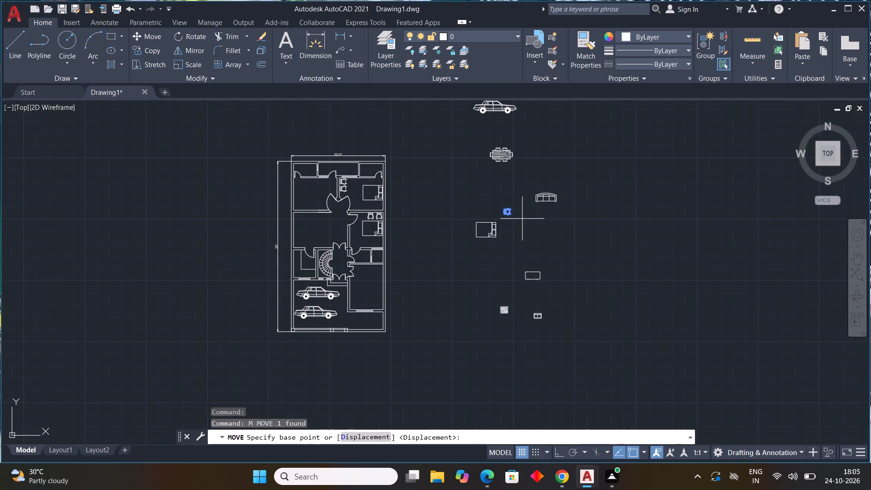
pyautogui.moveTo(509, 211); pyautogui.dragTo(527, 233)
pyautogui.click(578, 253)
pyautogui.press('Escape')
# Rotate the bed beside the plan 180 degrees around its upper-right corner, so its pillows are on the left.
pyautogui.moveTo(508, 216); pyautogui.dragTo(494, 223)
pyautogui.click(457, 243)
pyautogui.write('RO')
pyautogui.press('space')
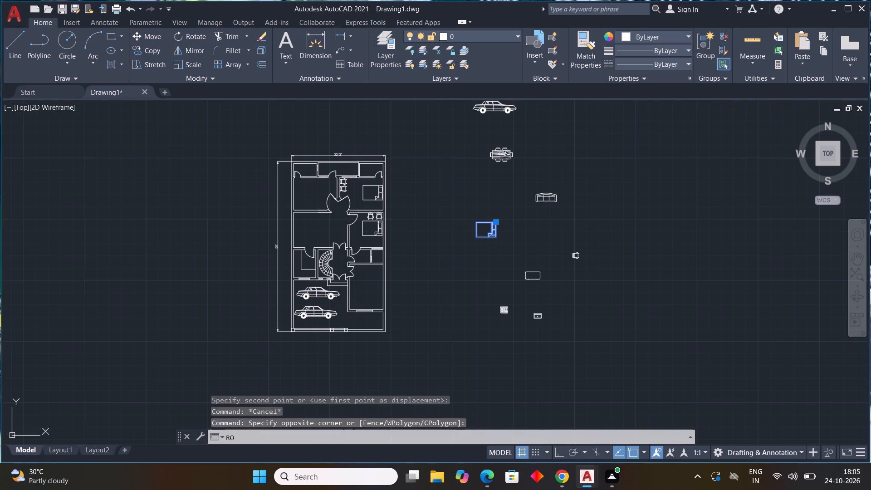
pyautogui.click(495, 223)
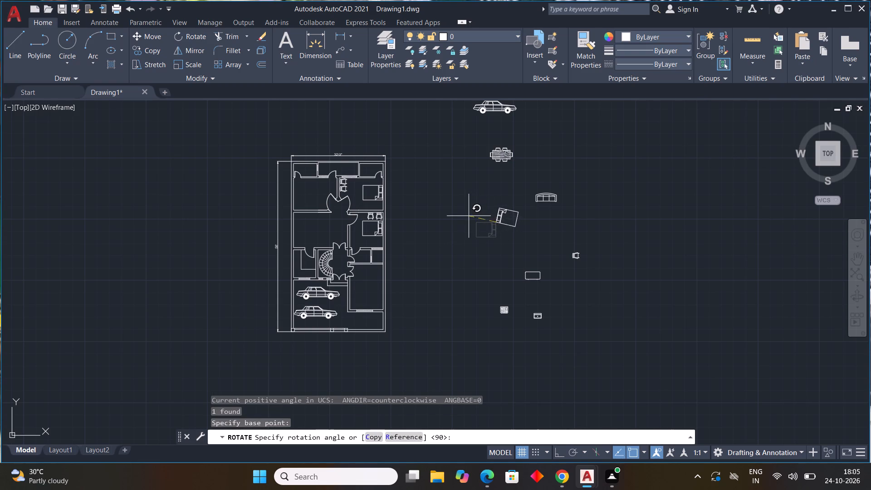
pyautogui.press('F8')
pyautogui.click(468, 234)
# Copy the rotated bed into the plan's upper-left bedroom, with its pillows against the left outer wall.
pyautogui.moveTo(499, 202); pyautogui.dragTo(493, 212)
pyautogui.click(477, 240)
pyautogui.write('CO')
pyautogui.press('space')
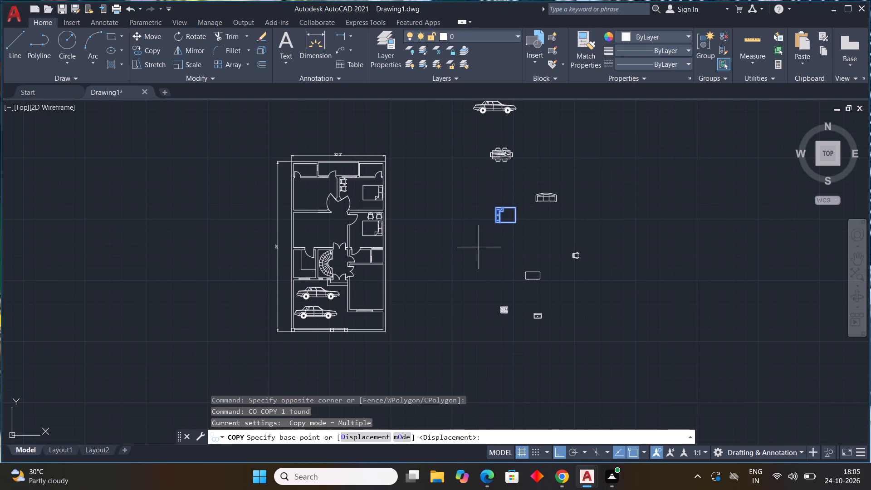
pyautogui.moveTo(497, 223); pyautogui.dragTo(492, 223)
pyautogui.press('F8')
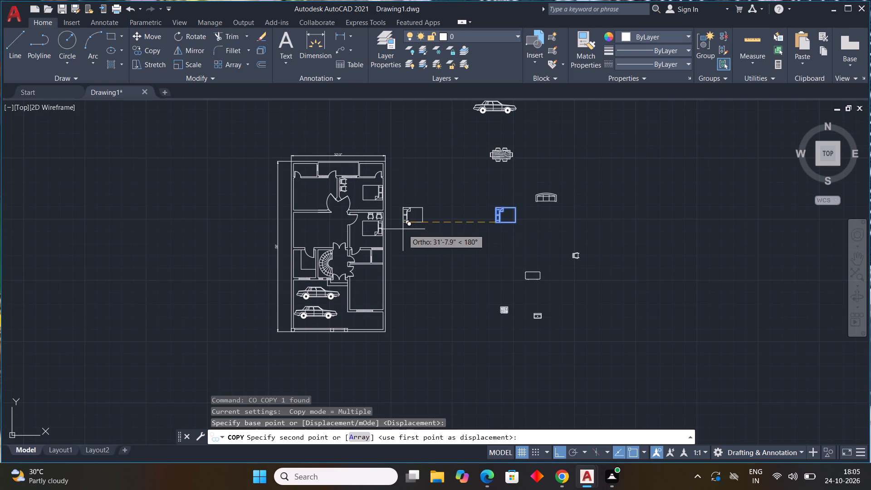
pyautogui.scroll(2, 301, 191)
pyautogui.moveTo(303, 202); pyautogui.dragTo(327, 236, button='middle')
pyautogui.scroll(1, 312, 243)
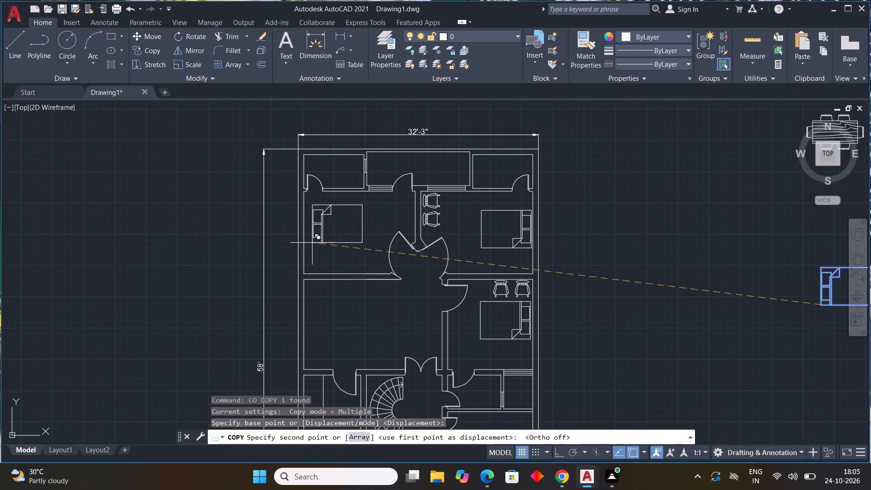
pyautogui.scroll(1, 312, 243)
pyautogui.click(294, 270)
pyautogui.scroll(-2, 378, 263)
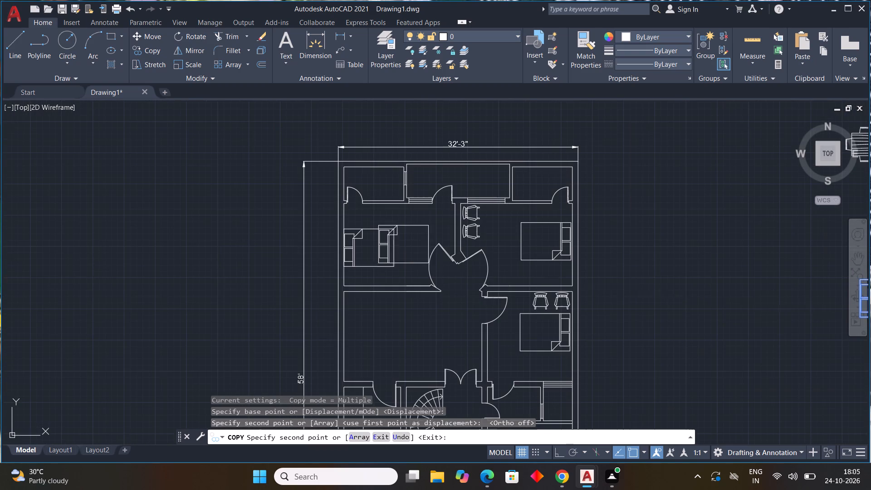
pyautogui.press('Escape')
# Copy a chair from the lower right-hand bedroom twice into the upper-left bedroom, side by side along the upper wall above the bed.
pyautogui.scroll(-4, 400, 265)
pyautogui.moveTo(428, 258); pyautogui.dragTo(424, 270, button='middle')
pyautogui.scroll(1, 419, 273)
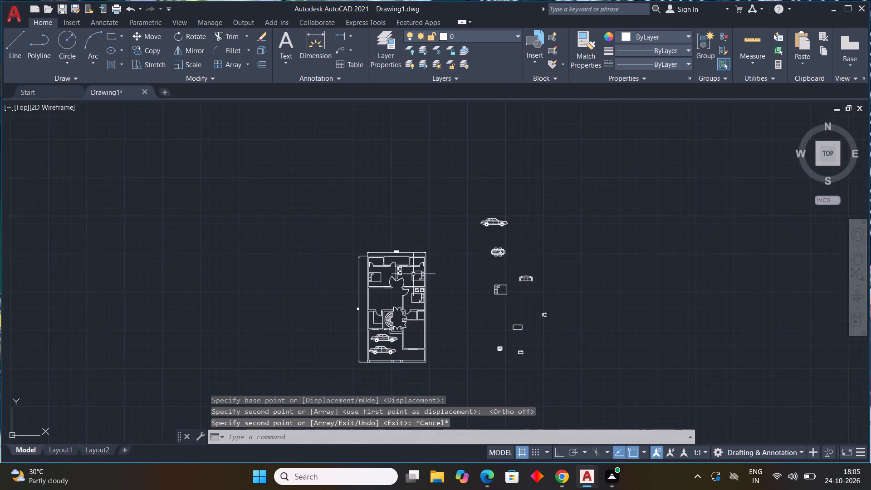
pyautogui.scroll(3, 396, 279)
pyautogui.scroll(-2, 491, 293)
pyautogui.moveTo(697, 357); pyautogui.dragTo(619, 288, button='middle')
pyautogui.middleClick(617, 287)
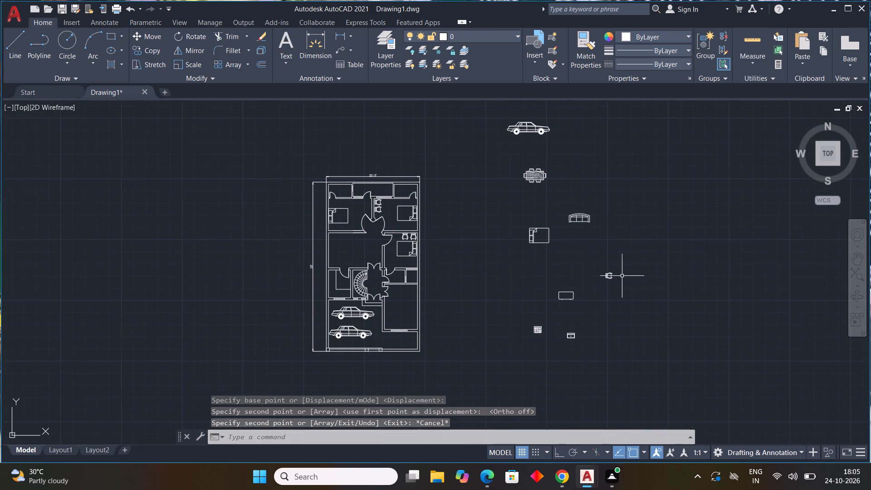
pyautogui.scroll(3, 401, 247)
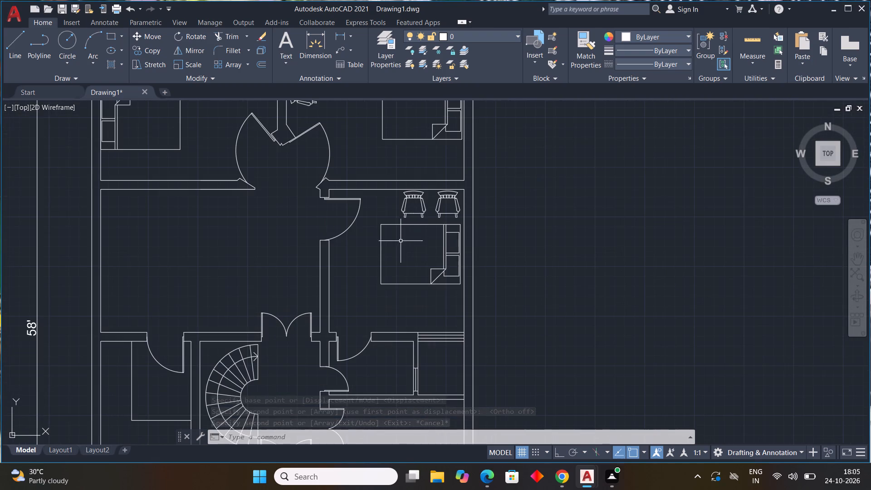
pyautogui.click(403, 211)
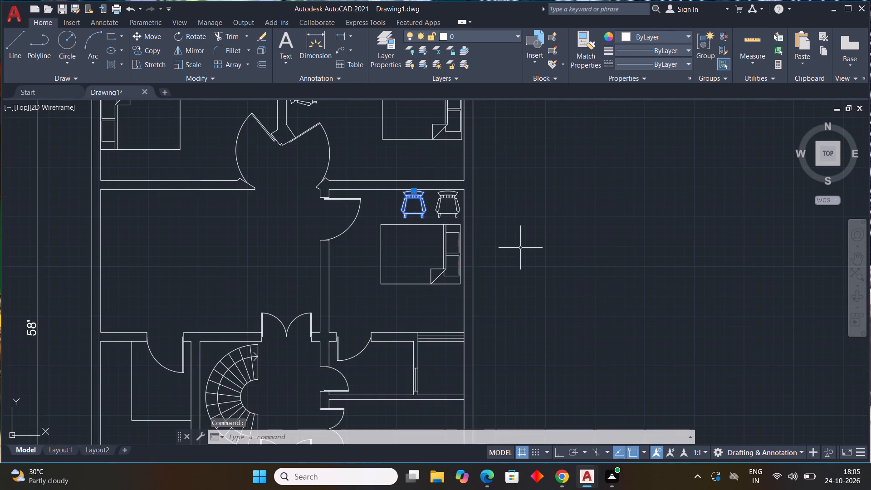
pyautogui.press('c')
pyautogui.press('o')
pyautogui.press('space')
pyautogui.click(403, 213)
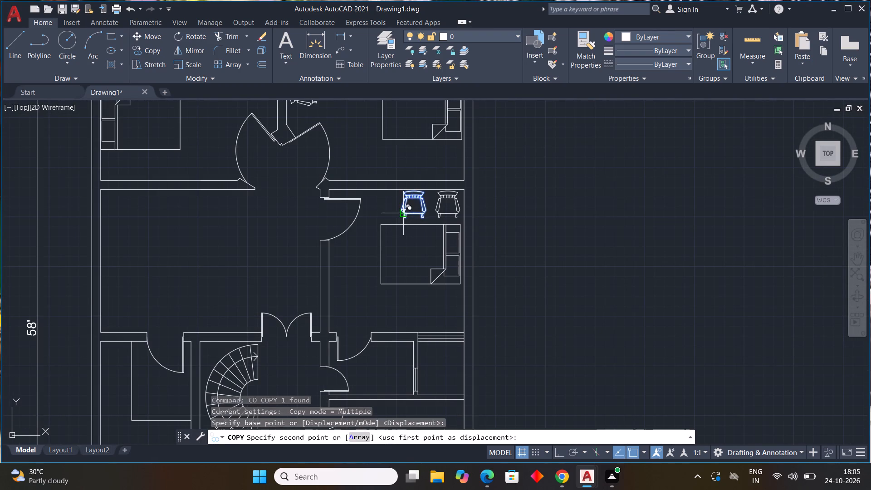
pyautogui.moveTo(286, 171); pyautogui.dragTo(456, 383, button='middle')
pyautogui.scroll(2, 335, 284)
pyautogui.scroll(-1, 330, 280)
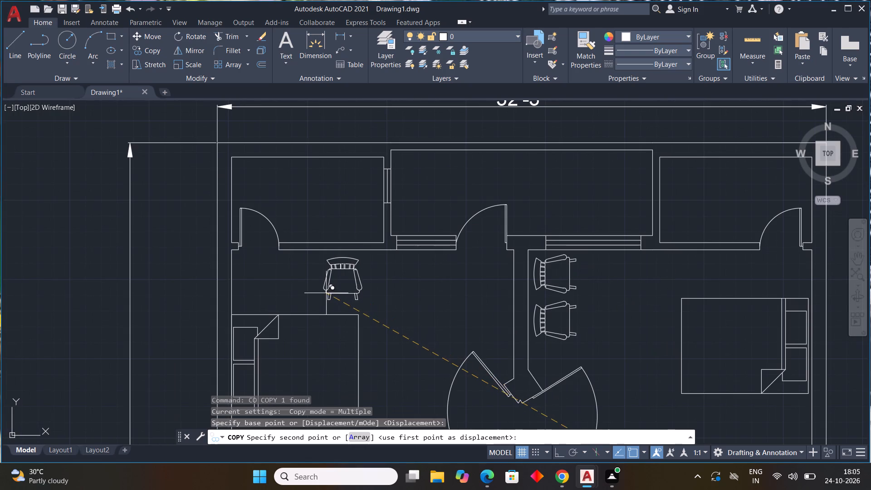
pyautogui.click(319, 286)
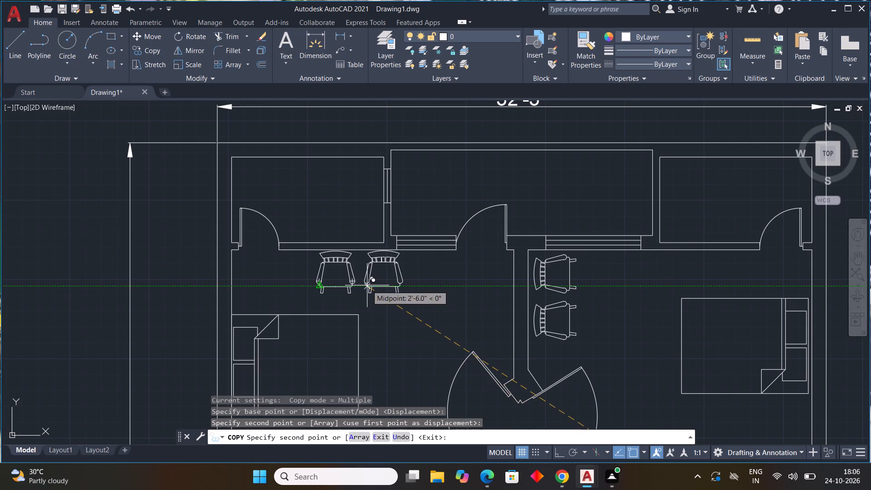
pyautogui.click(365, 285)
pyautogui.press('Escape')
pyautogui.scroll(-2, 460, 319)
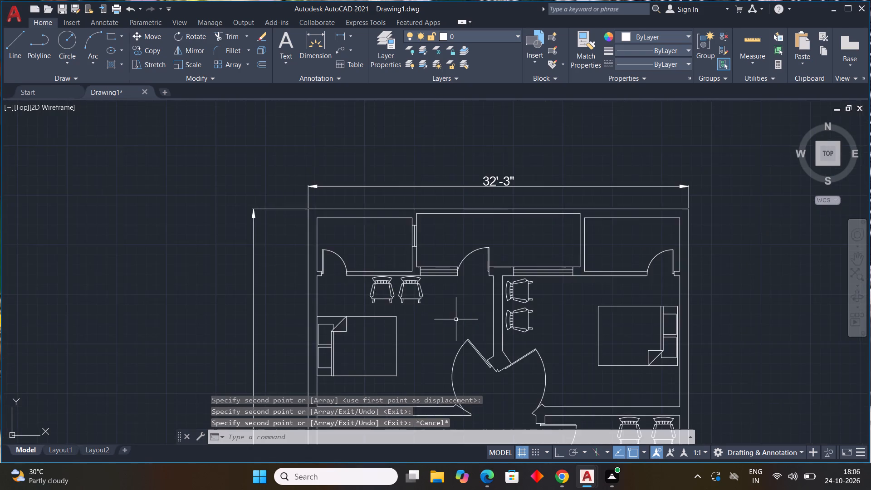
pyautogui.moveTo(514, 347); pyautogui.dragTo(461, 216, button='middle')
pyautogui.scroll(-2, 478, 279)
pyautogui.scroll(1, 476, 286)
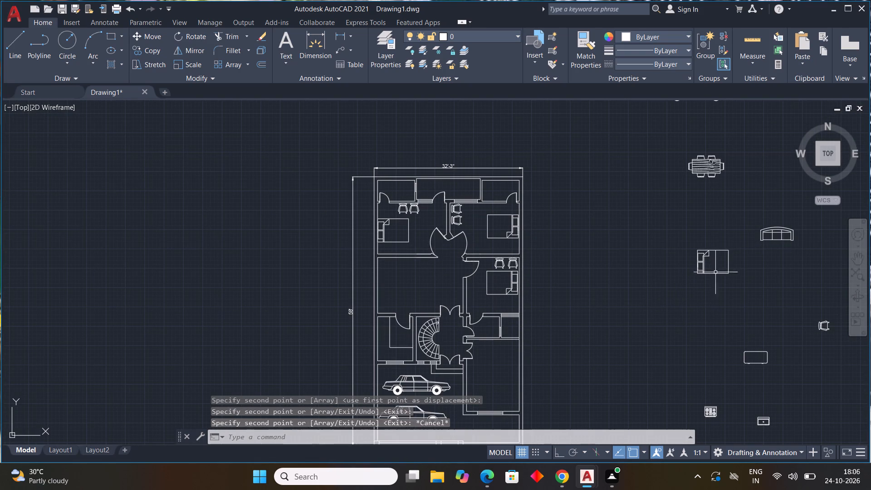
# Copy the sofa from beside the plan into the living room, centred near the upper wall with its back to that wall.
pyautogui.click(775, 232)
pyautogui.press('c')
pyautogui.write('O')
pyautogui.press('space')
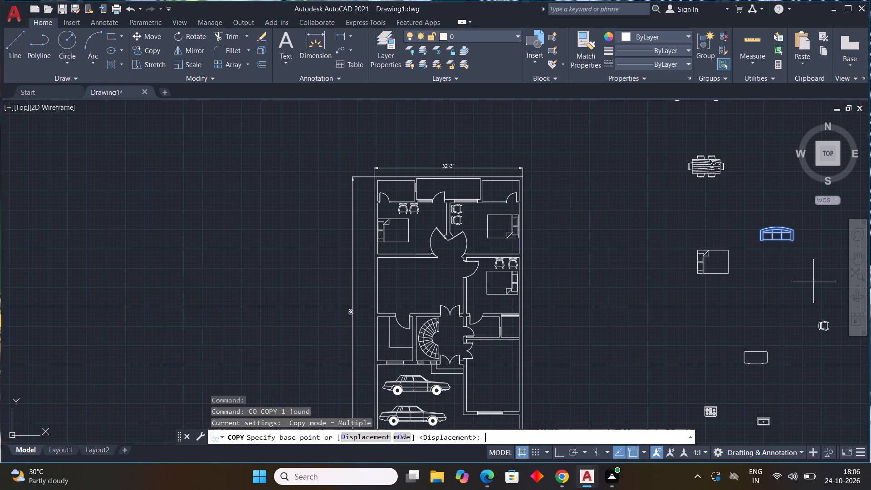
pyautogui.click(779, 236)
pyautogui.scroll(2, 391, 281)
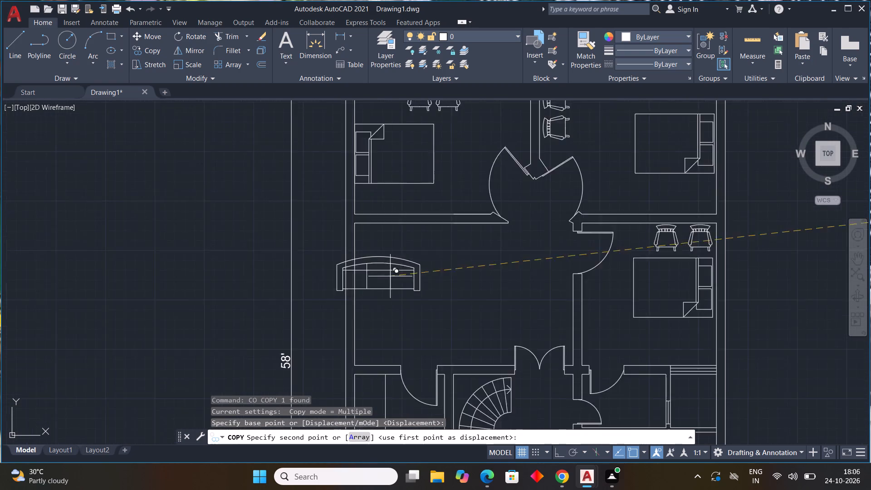
pyautogui.scroll(1, 390, 276)
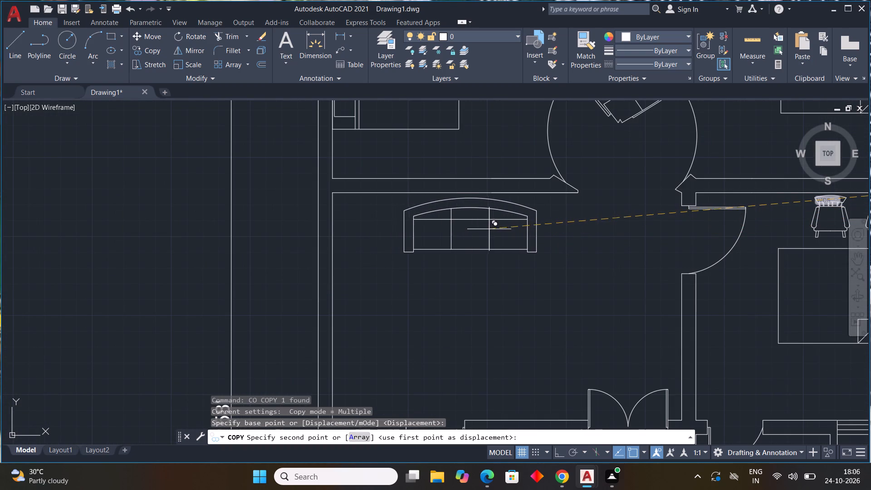
pyautogui.click(490, 228)
pyautogui.press('Escape')
# Rotate the sofa beside the plan 90 degrees counterclockwise, so its back faces left.
pyautogui.scroll(-3, 452, 273)
pyautogui.moveTo(461, 290); pyautogui.dragTo(442, 283, button='middle')
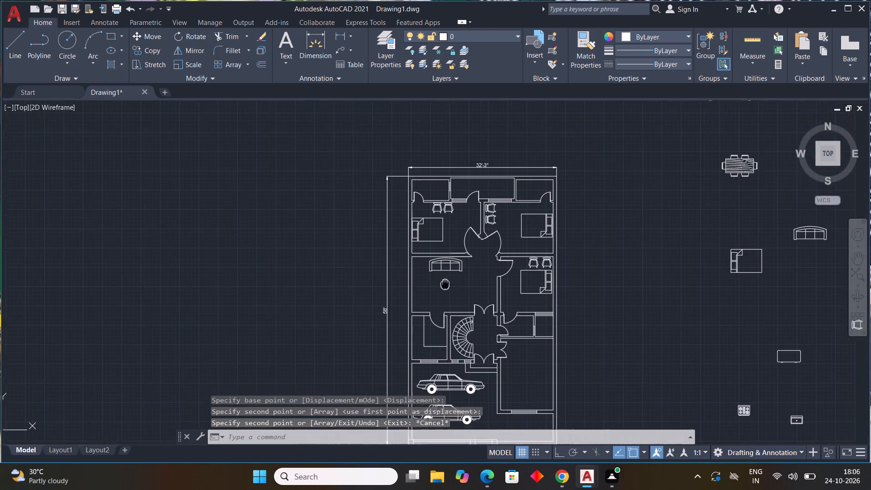
pyautogui.moveTo(442, 283); pyautogui.dragTo(384, 274, button='middle')
pyautogui.moveTo(374, 277); pyautogui.dragTo(368, 279, button='middle')
pyautogui.moveTo(753, 214); pyautogui.dragTo(736, 232)
pyautogui.click(727, 251)
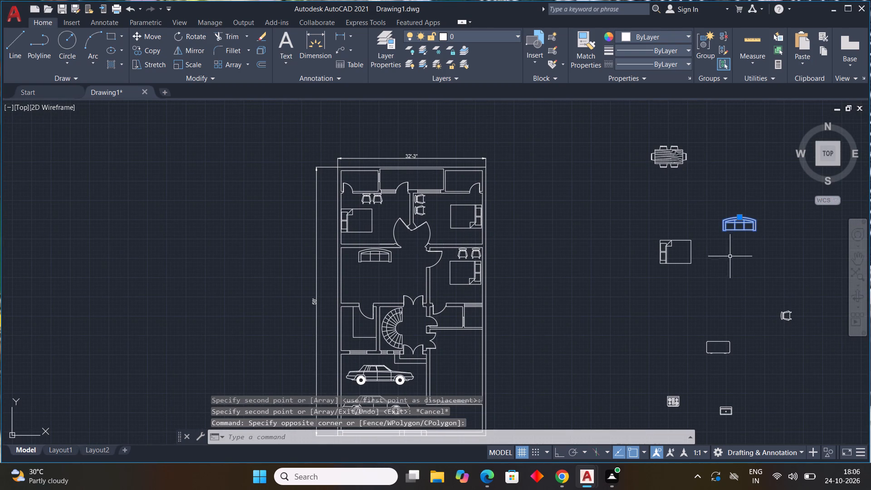
pyautogui.write('RO')
pyautogui.press('space')
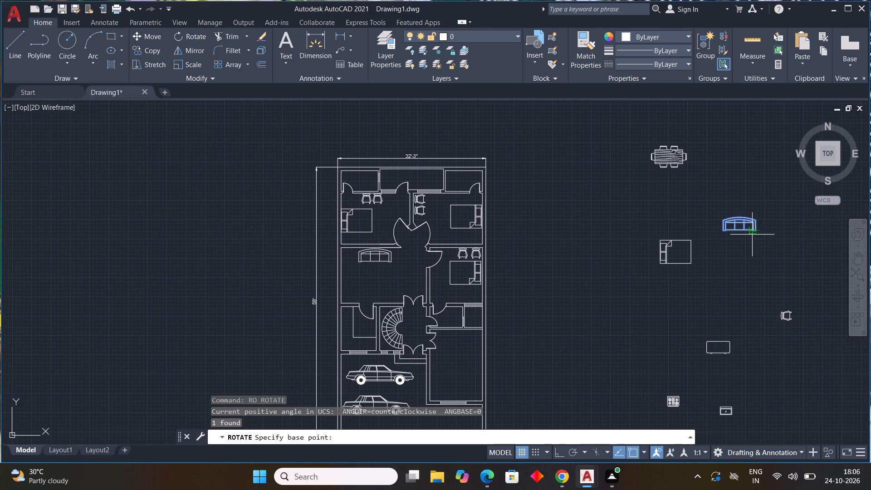
pyautogui.click(763, 228)
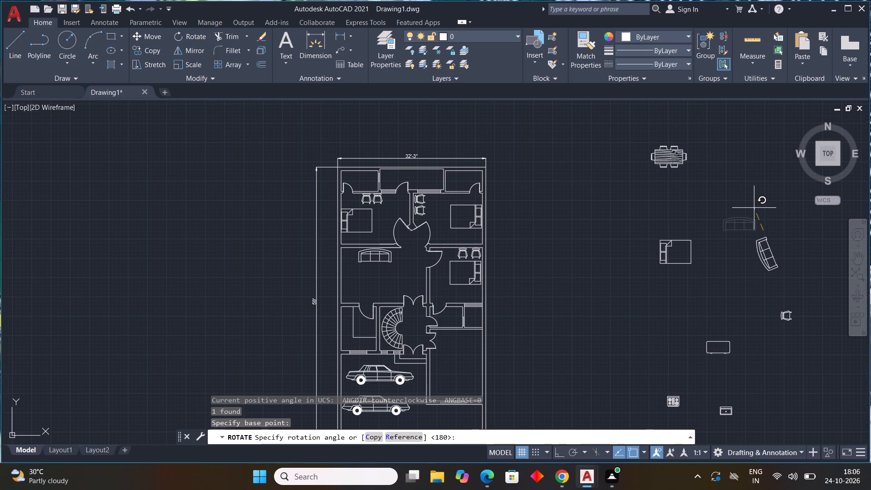
pyautogui.press('F8')
pyautogui.click(758, 207)
# Copy the rotated sofa into the living room, with its back against the left outer wall below the first sofa.
pyautogui.moveTo(768, 216); pyautogui.dragTo(756, 247)
pyautogui.click(745, 279)
pyautogui.write('CO')
pyautogui.press('space')
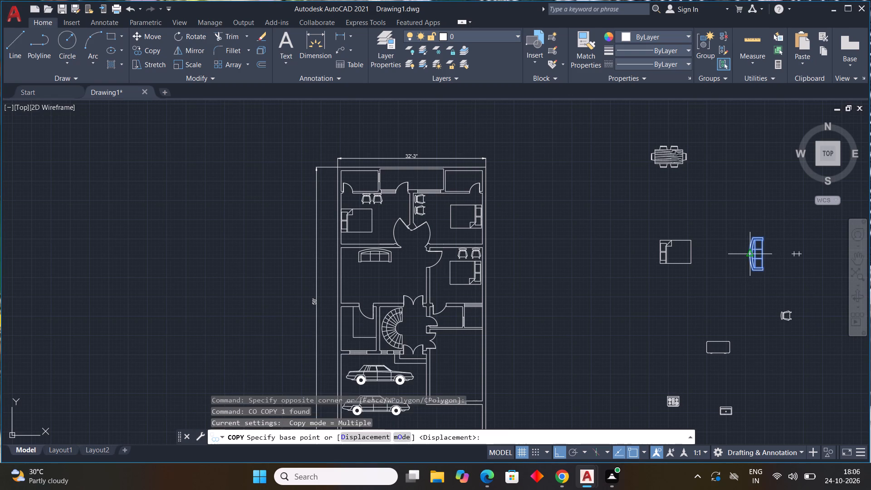
pyautogui.click(748, 257)
pyautogui.press('F8')
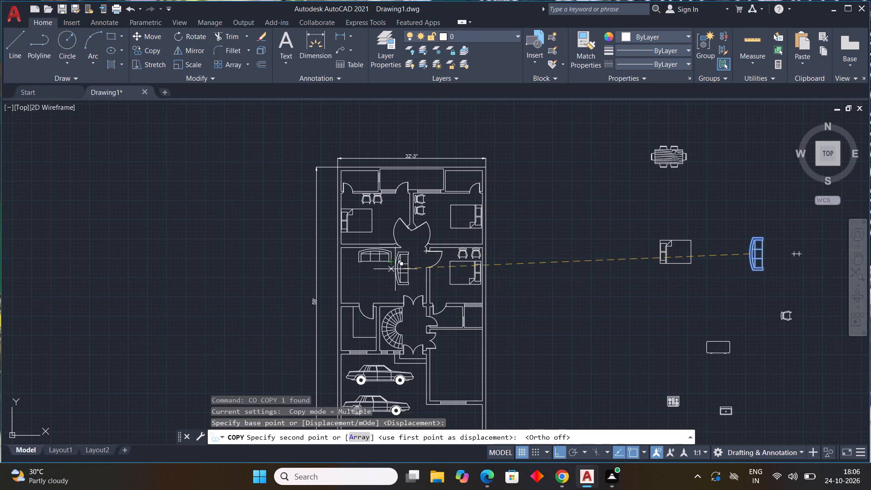
pyautogui.scroll(3, 352, 282)
pyautogui.click(311, 258)
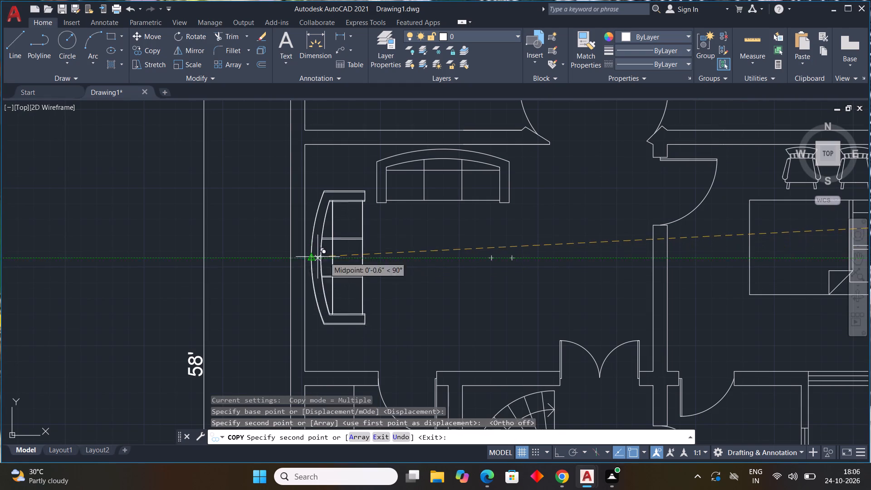
pyautogui.press('Escape')
# Rotate the coffee table beside the plan 90 degrees, so it stands vertically.
pyautogui.scroll(-2, 338, 273)
pyautogui.scroll(-3, 495, 189)
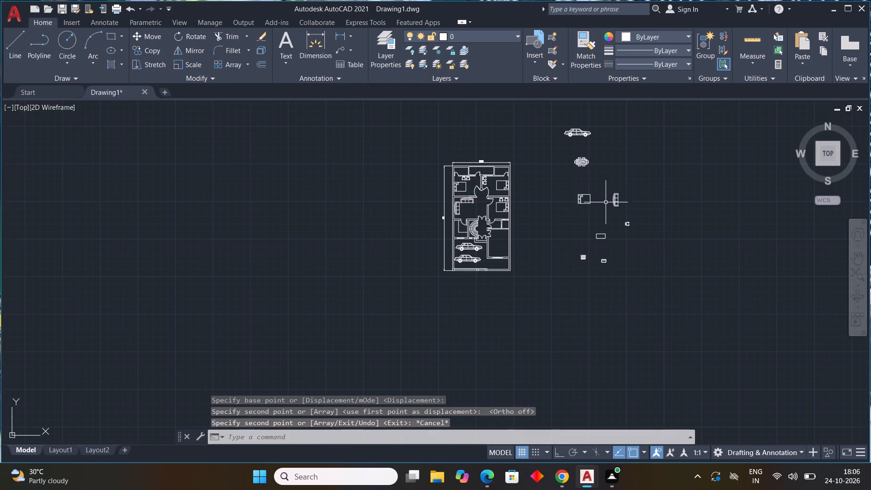
pyautogui.scroll(3, 604, 238)
pyautogui.scroll(-1, 602, 243)
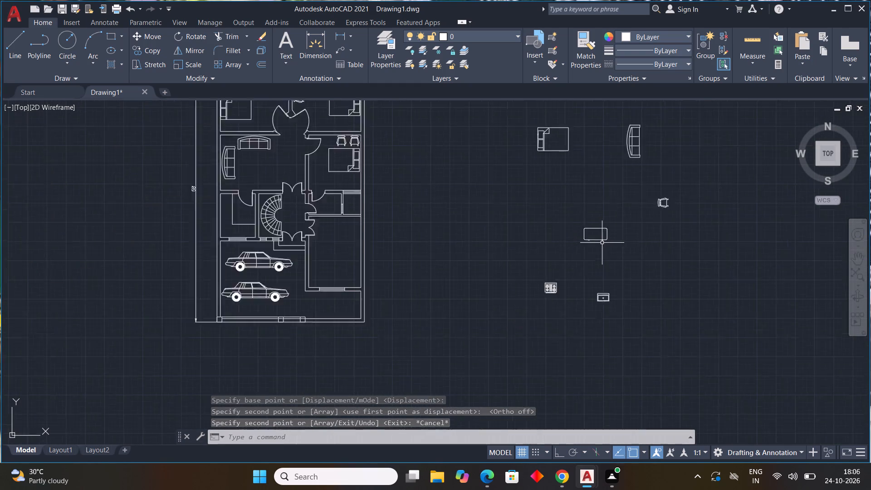
pyautogui.scroll(-1, 602, 243)
pyautogui.moveTo(607, 228); pyautogui.dragTo(602, 230)
pyautogui.click(584, 245)
pyautogui.press('r')
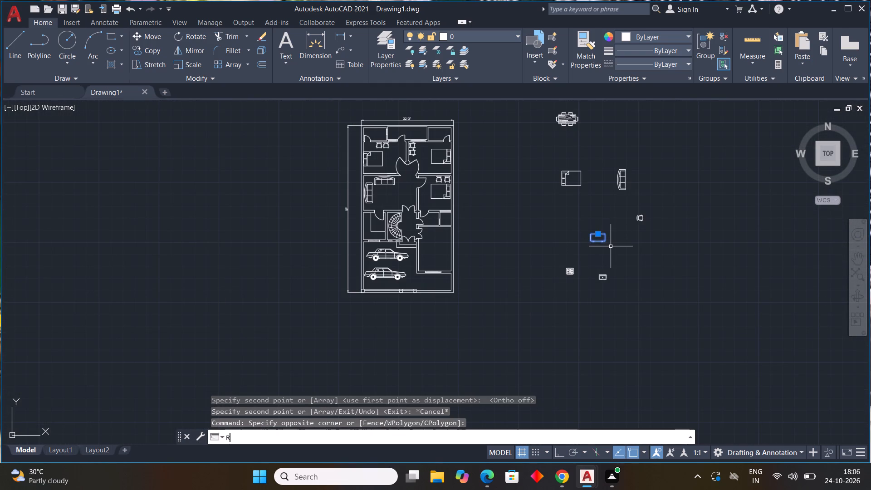
pyautogui.press('o')
pyautogui.press('space')
pyautogui.moveTo(603, 232); pyautogui.dragTo(601, 228)
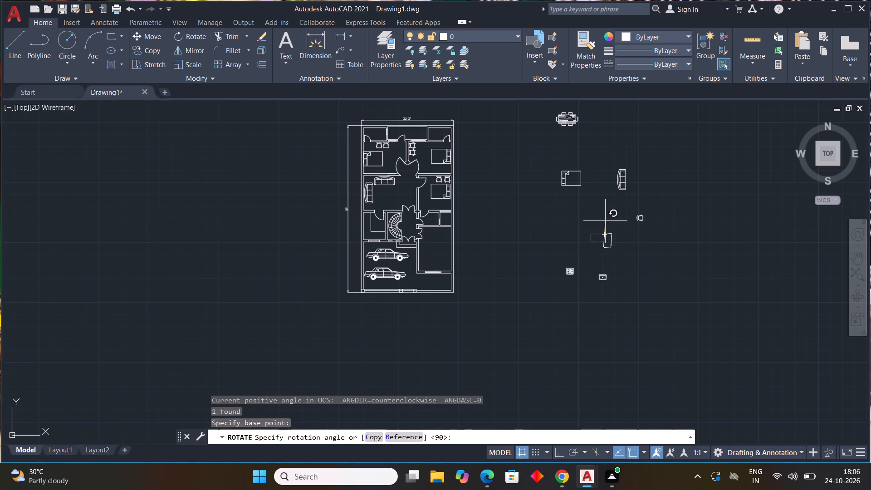
pyautogui.press('F8')
pyautogui.click(605, 221)
# Copy the rotated coffee table into the living room, in front of the two sofas.
pyautogui.moveTo(609, 221); pyautogui.dragTo(604, 232)
pyautogui.click(592, 249)
pyautogui.press('c')
pyautogui.press('o')
pyautogui.press('space')
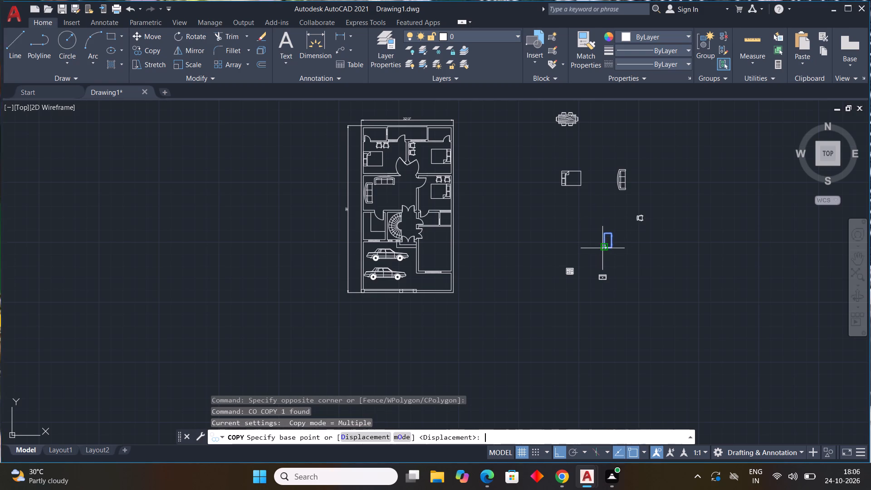
pyautogui.click(605, 231)
pyautogui.press('F8')
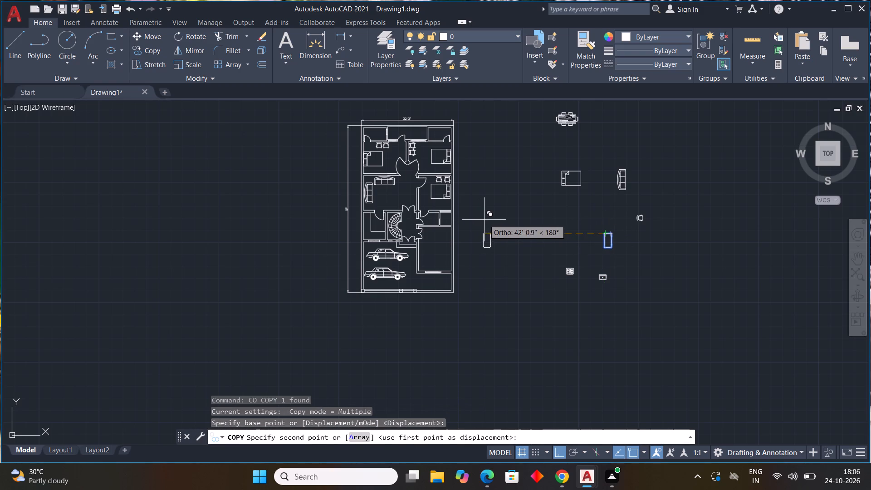
pyautogui.scroll(3, 385, 199)
pyautogui.click(366, 157)
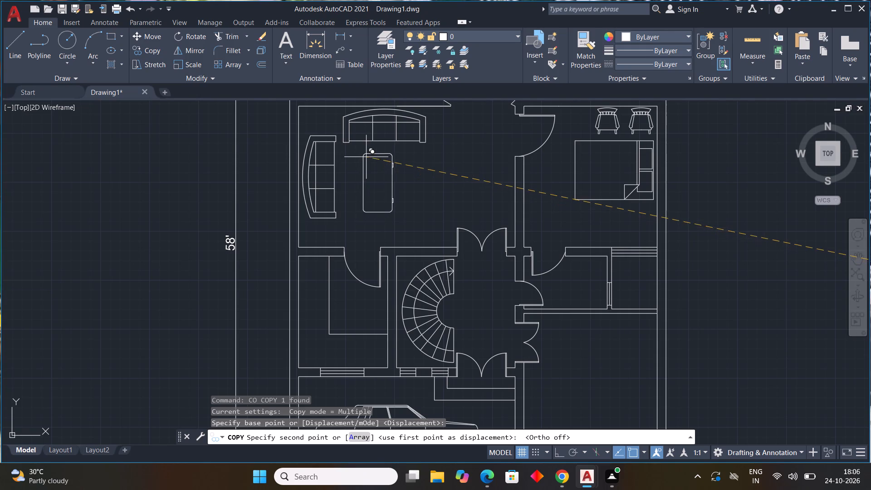
pyautogui.press('Escape')
# Rotate the six-chair dining table beside the plan 90 degrees, so its long side runs vertically.
pyautogui.scroll(-3, 497, 215)
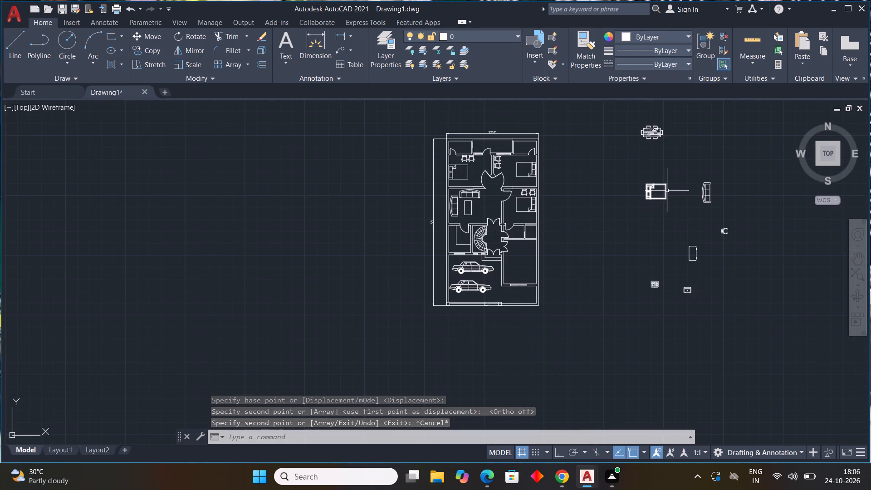
pyautogui.moveTo(672, 130); pyautogui.dragTo(656, 197, button='middle')
pyautogui.moveTo(656, 187); pyautogui.dragTo(620, 200)
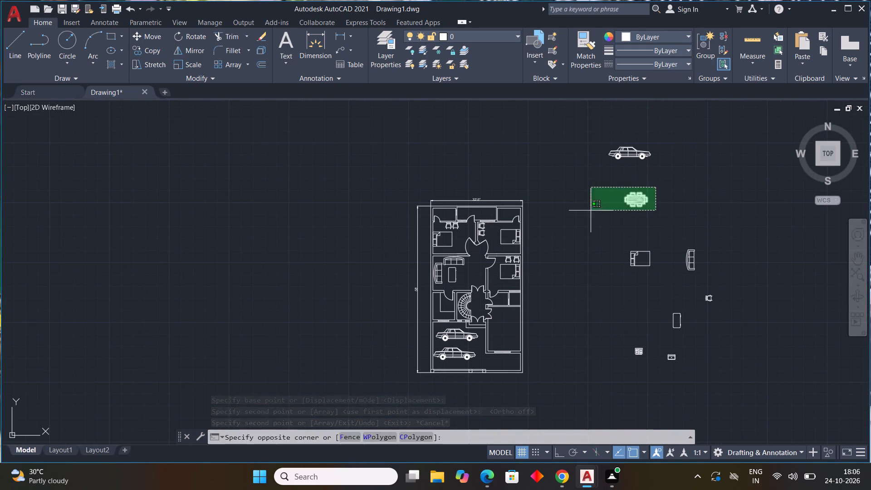
pyautogui.click(577, 216)
pyautogui.press('r')
pyautogui.press('o')
pyautogui.press('space')
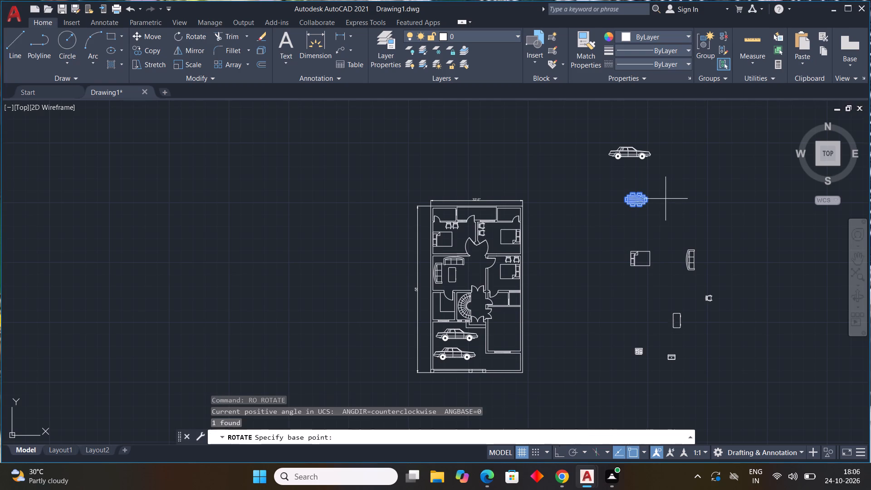
pyautogui.click(643, 201)
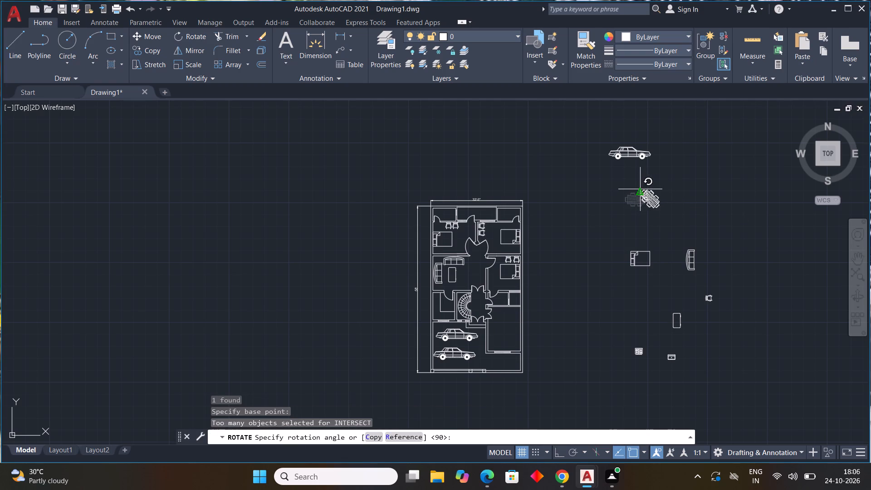
pyautogui.press('F8')
pyautogui.click(646, 191)
# Copy the rotated dining table into the living room, between the coffee table and the right-hand wall, above the double door.
pyautogui.moveTo(666, 190); pyautogui.dragTo(647, 201)
pyautogui.click(625, 216)
pyautogui.write('CO')
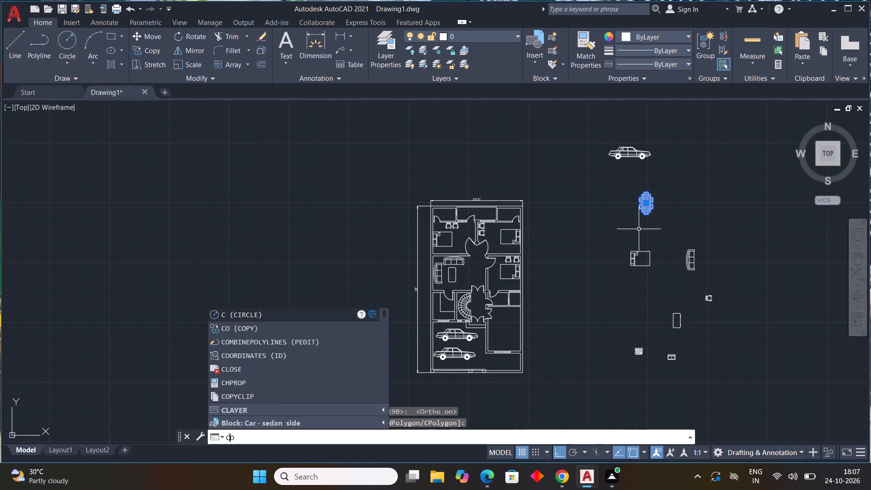
pyautogui.press('space')
pyautogui.moveTo(649, 201); pyautogui.dragTo(644, 205)
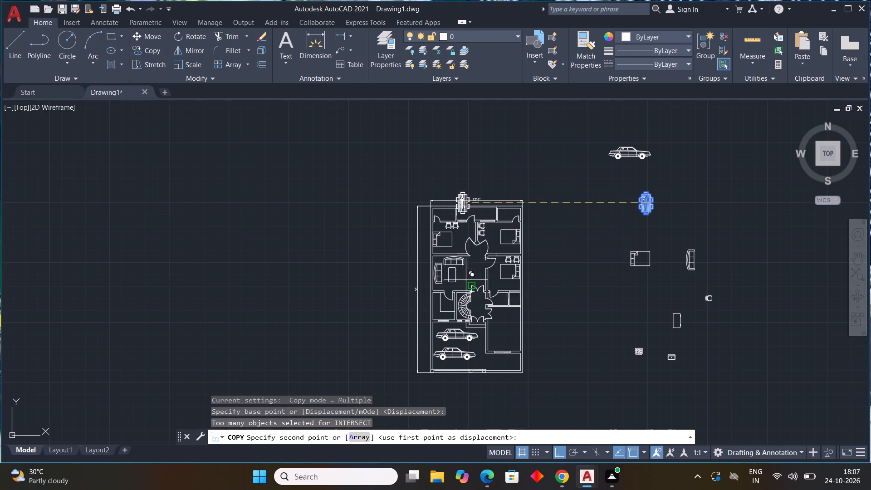
pyautogui.press('F8')
pyautogui.scroll(2, 480, 278)
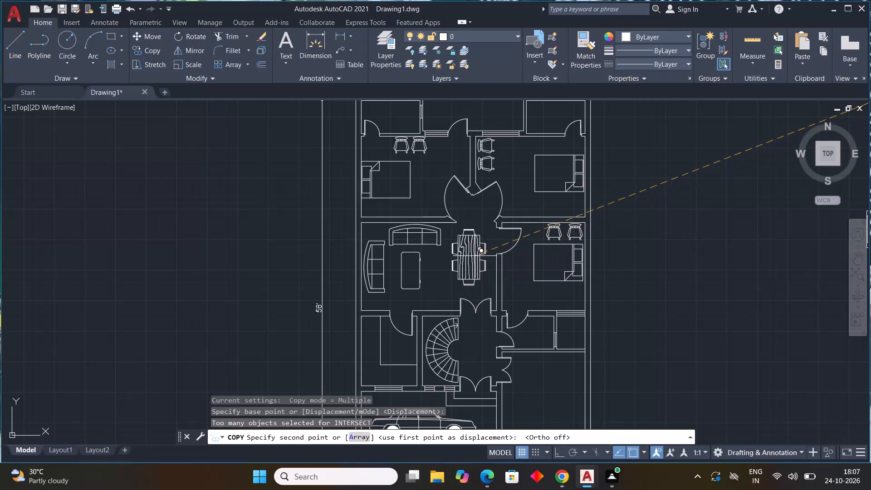
pyautogui.click(474, 262)
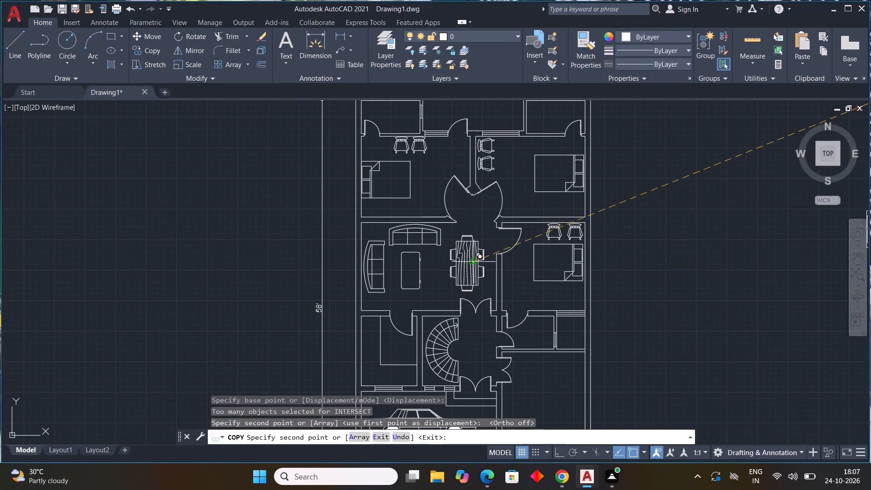
pyautogui.press('Escape')
pyautogui.press('Escape')
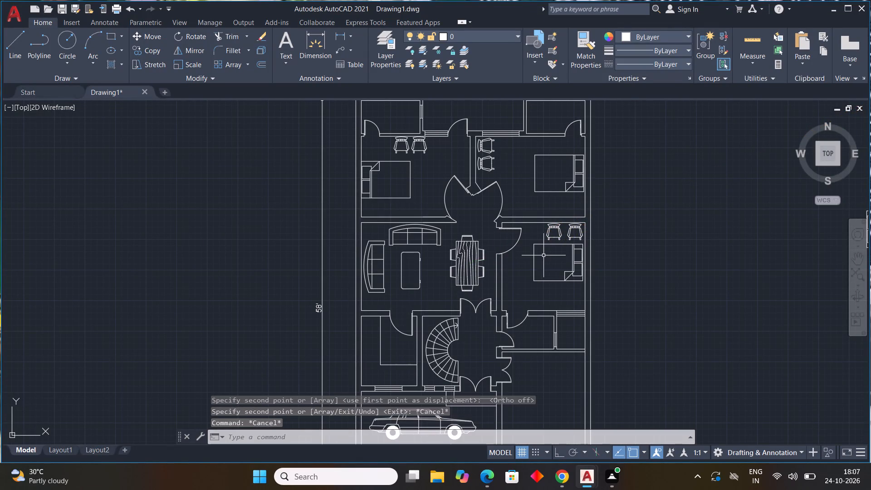
# Rotate the sofa beside the plan 90 degrees clockwise, so its back faces up again.
pyautogui.moveTo(542, 255); pyautogui.dragTo(426, 203, button='middle')
pyautogui.scroll(-1, 539, 258)
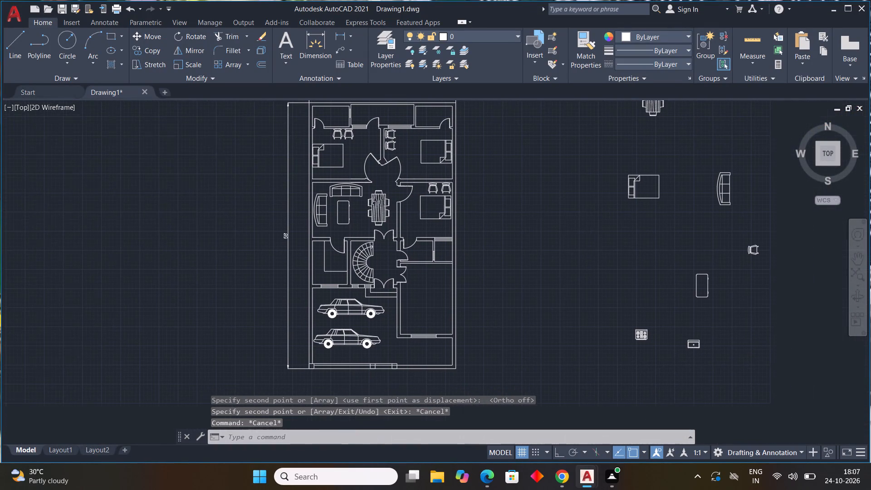
pyautogui.moveTo(602, 255); pyautogui.dragTo(500, 300, button='middle')
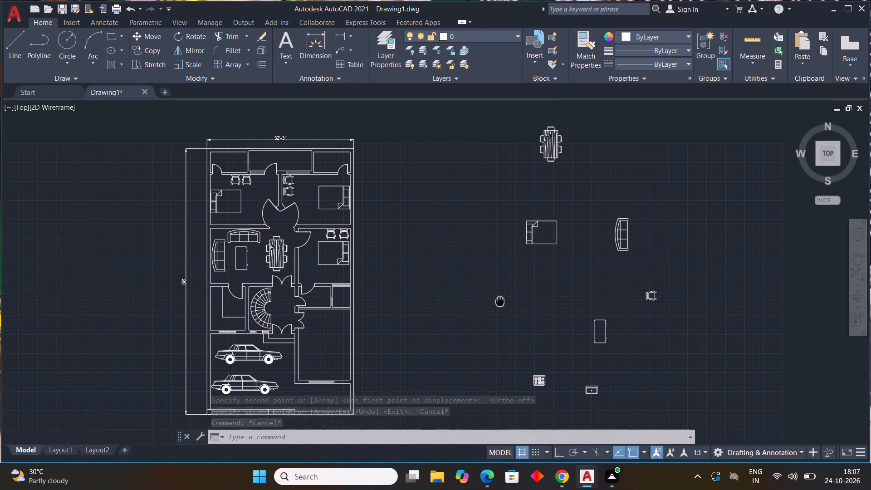
pyautogui.moveTo(500, 300); pyautogui.dragTo(484, 311, button='middle')
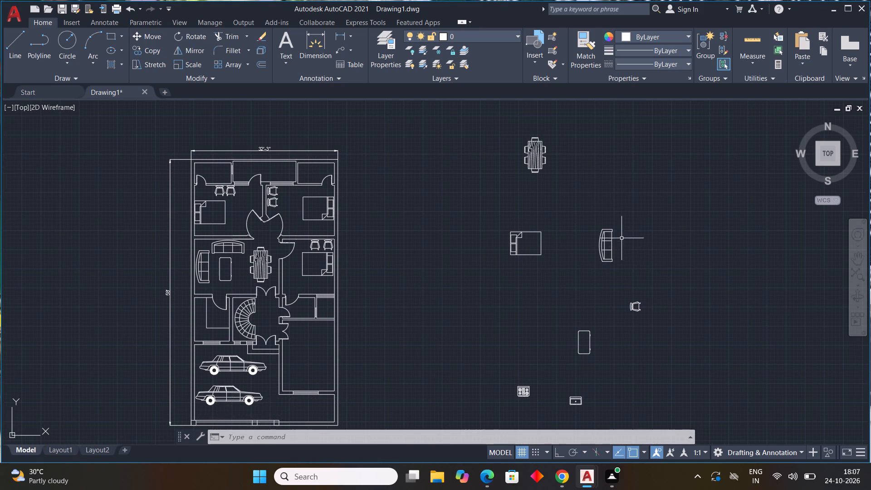
pyautogui.click(625, 220)
pyautogui.click(583, 266)
pyautogui.write('RO')
pyautogui.press('space')
pyautogui.click(611, 233)
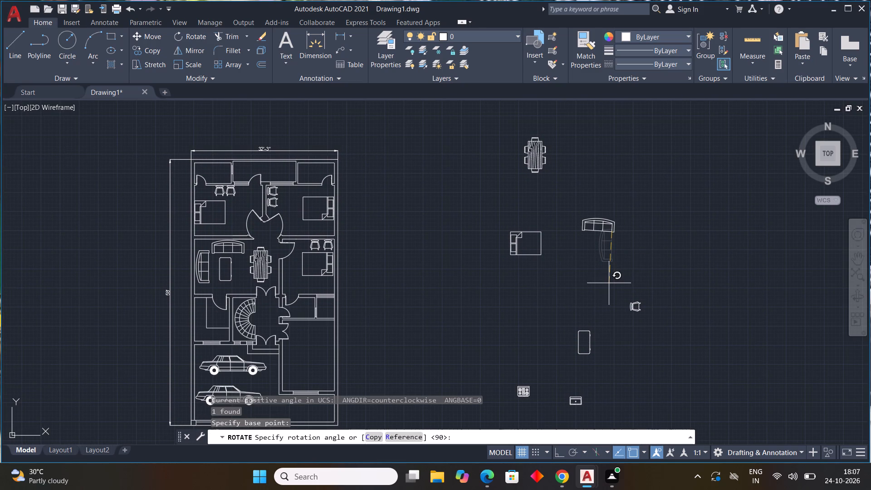
pyautogui.press('F8')
pyautogui.click(613, 281)
# Copy the sofa beside the plan into the room right of the car porch, centred along its upper wall.
pyautogui.moveTo(626, 200); pyautogui.dragTo(585, 235)
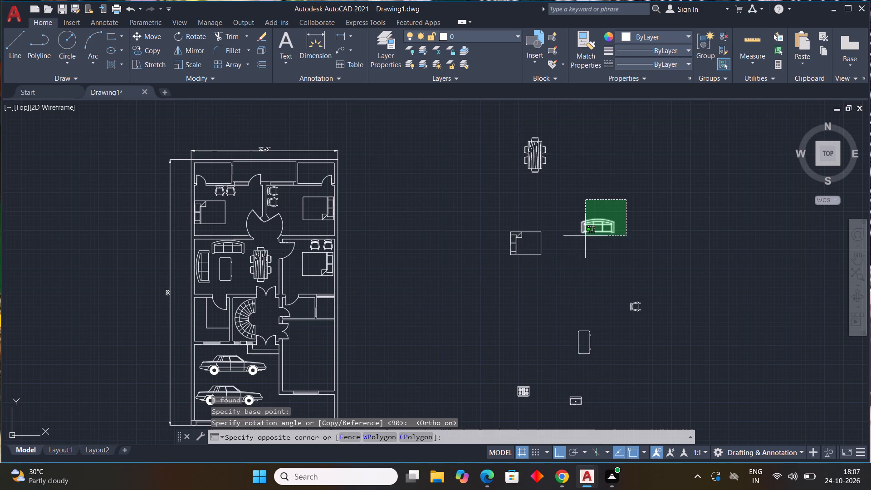
pyautogui.click(582, 248)
pyautogui.press('c')
pyautogui.press('o')
pyautogui.press('space')
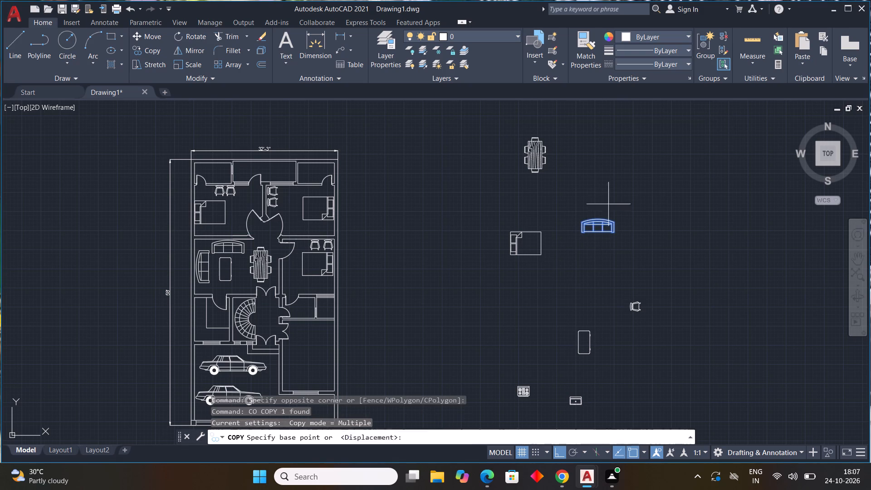
pyautogui.click(599, 217)
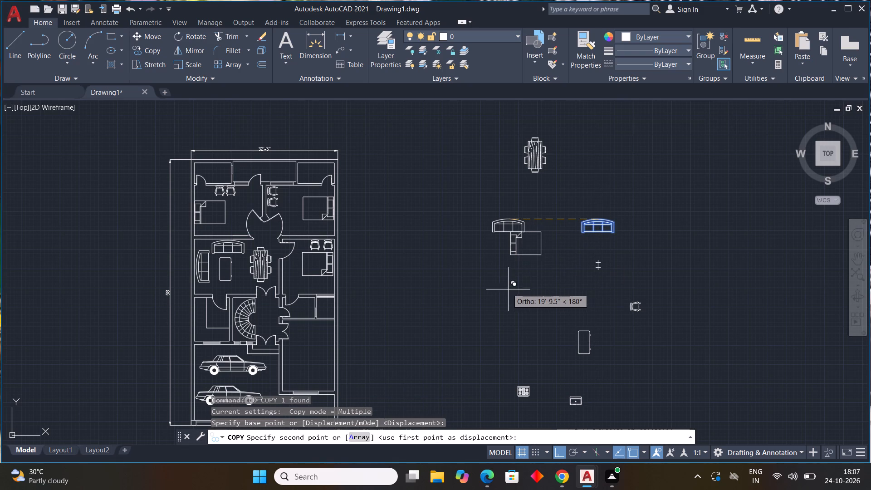
pyautogui.press('F8')
pyautogui.scroll(1, 308, 334)
pyautogui.moveTo(318, 321); pyautogui.dragTo(322, 312, button='middle')
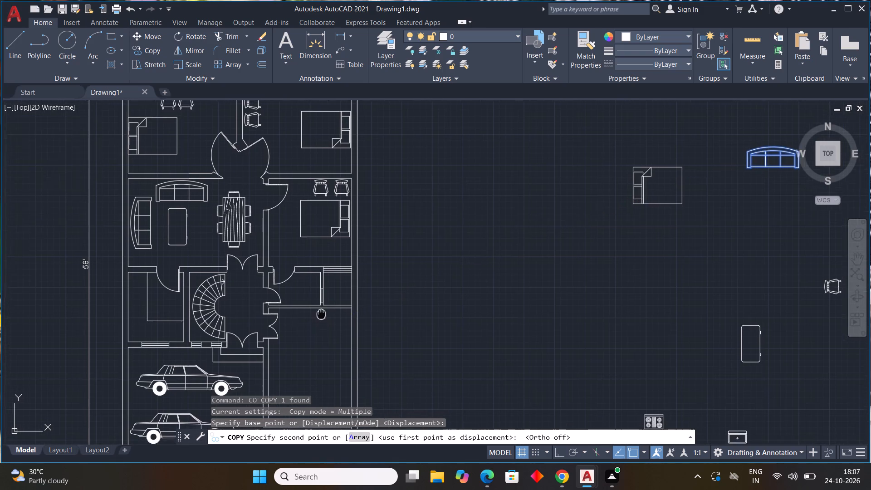
pyautogui.moveTo(322, 312); pyautogui.dragTo(355, 259, button='middle')
pyautogui.scroll(2, 351, 259)
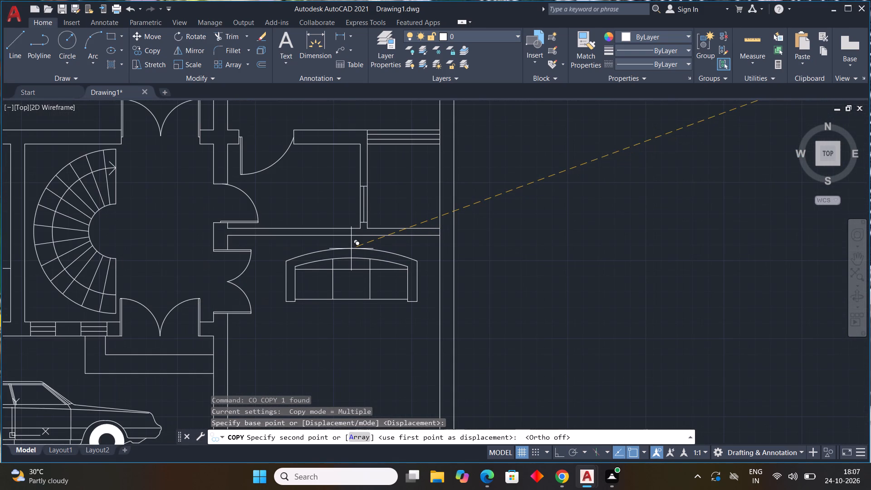
pyautogui.click(351, 249)
pyautogui.press('Escape')
# Rotate the sofa beside the plan 90 degrees clockwise, so its back faces right.
pyautogui.scroll(-2, 383, 260)
pyautogui.scroll(-3, 424, 259)
pyautogui.moveTo(469, 273); pyautogui.dragTo(462, 275, button='middle')
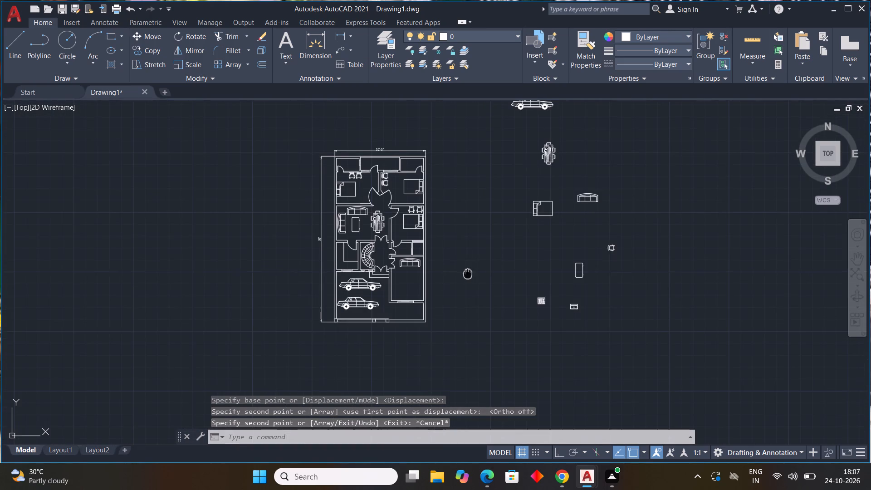
pyautogui.moveTo(462, 275); pyautogui.dragTo(437, 275, button='middle')
pyautogui.moveTo(580, 183); pyautogui.dragTo(570, 195)
pyautogui.click(556, 207)
pyautogui.press('r')
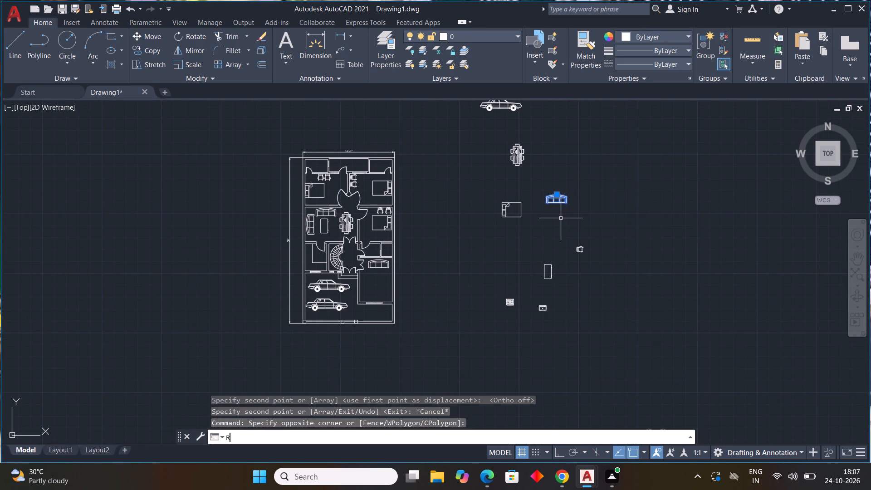
pyautogui.press('o')
pyautogui.press('space')
pyautogui.moveTo(568, 199); pyautogui.dragTo(568, 206)
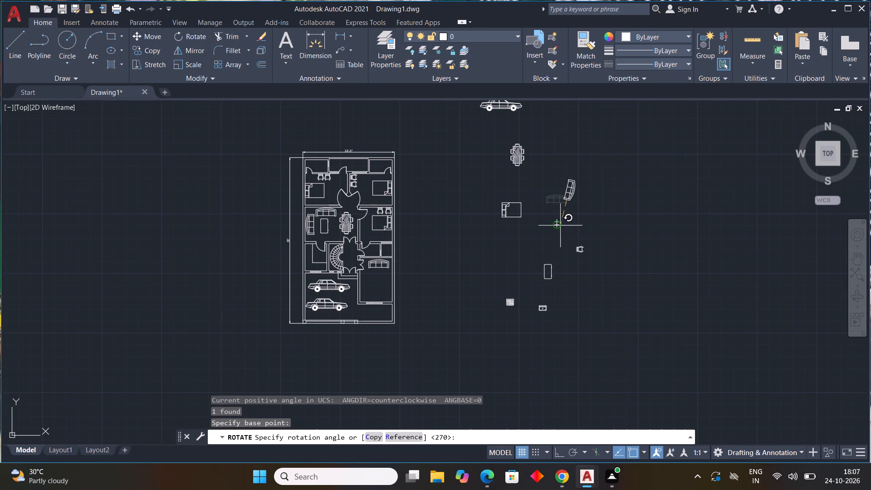
pyautogui.press('F8')
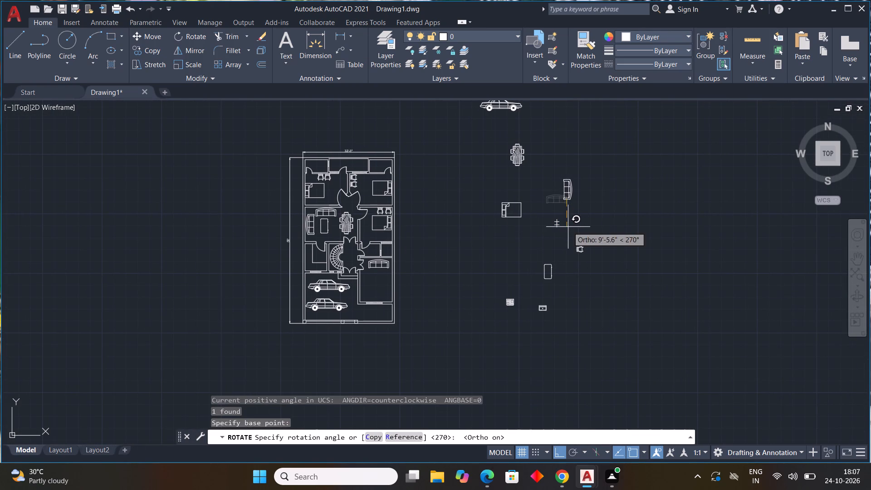
pyautogui.click(568, 227)
# Copy the rotated sofa into the room right of the car porch, against the middle of its right-hand wall.
pyautogui.moveTo(579, 173); pyautogui.dragTo(568, 181)
pyautogui.click(550, 211)
pyautogui.write('CO')
pyautogui.press('space')
pyautogui.click(568, 193)
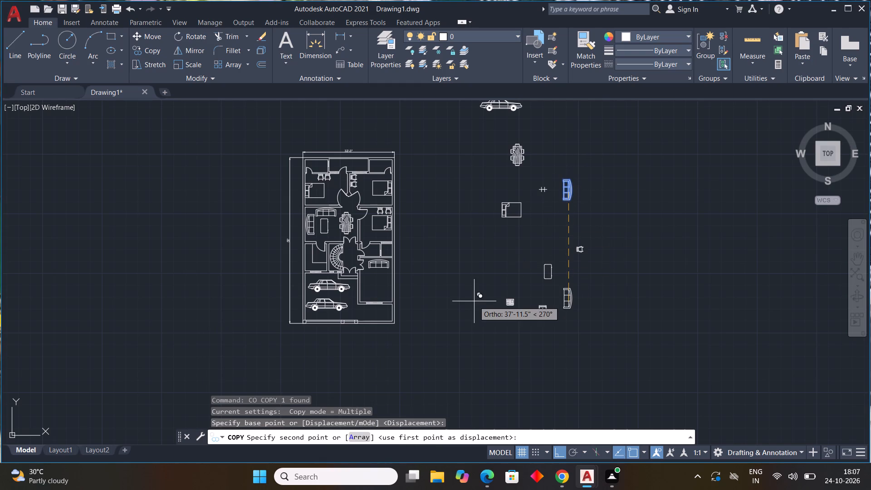
pyautogui.press('F8')
pyautogui.scroll(2, 376, 299)
pyautogui.middleClick(392, 281)
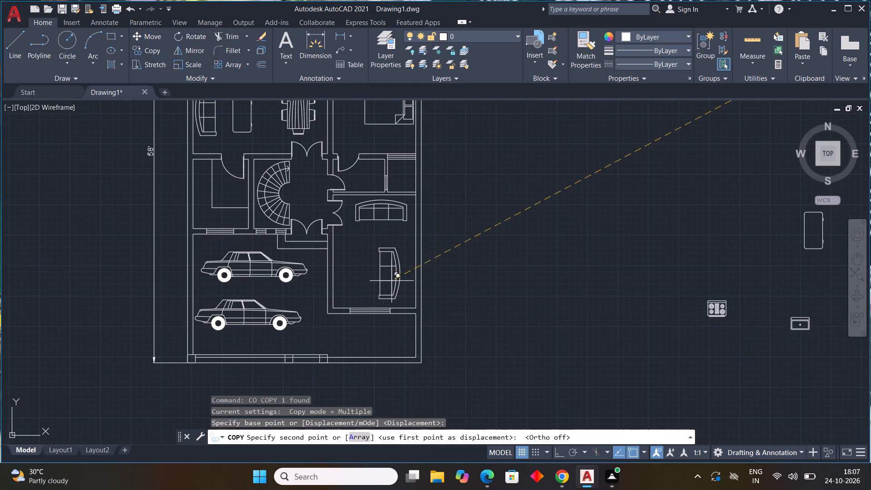
pyautogui.middleClick(395, 282)
pyautogui.scroll(3, 405, 266)
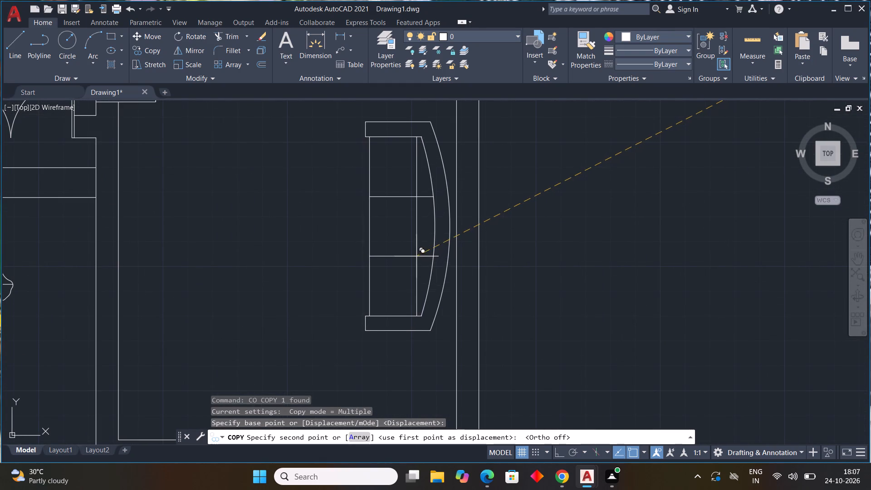
pyautogui.click(416, 256)
pyautogui.scroll(-3, 432, 272)
pyautogui.press('Escape')
# Rotate the sofa beside the plan another 90 degrees clockwise, so its back faces down.
pyautogui.scroll(-3, 518, 274)
pyautogui.moveTo(506, 265); pyautogui.dragTo(499, 261, button='middle')
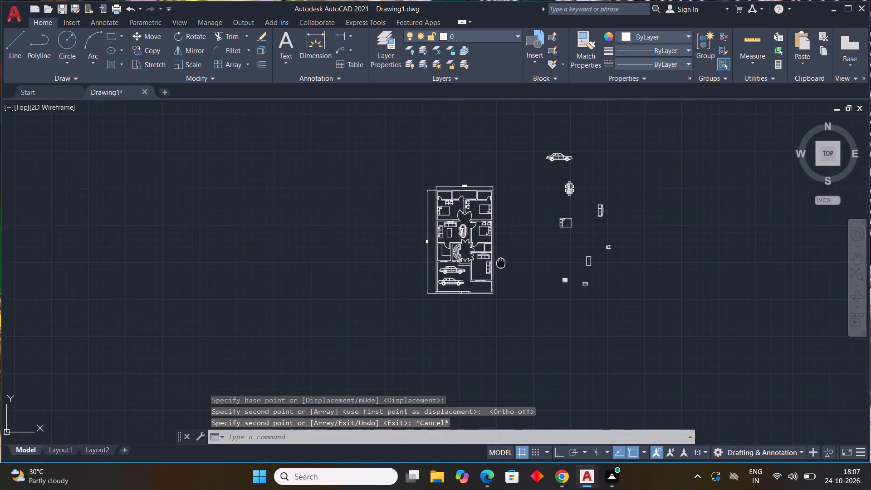
pyautogui.moveTo(499, 261); pyautogui.dragTo(483, 241, button='middle')
pyautogui.moveTo(590, 183); pyautogui.dragTo(584, 187)
pyautogui.click(571, 202)
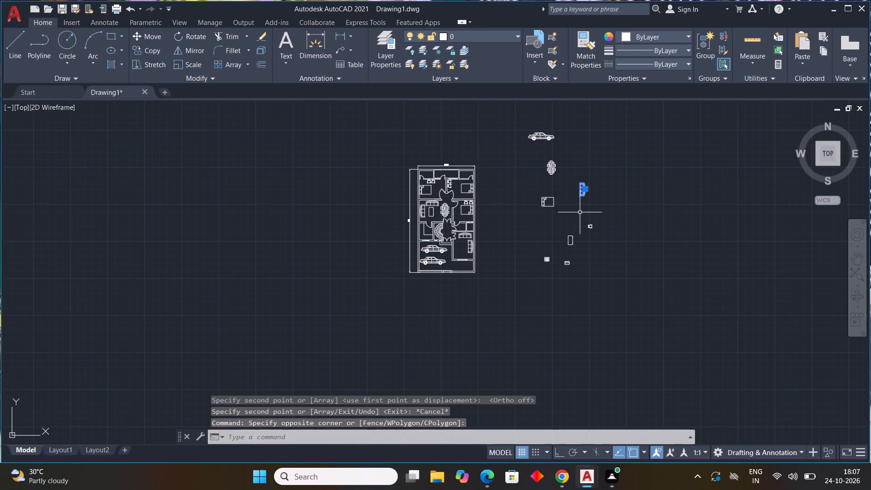
pyautogui.press('r')
pyautogui.press('o')
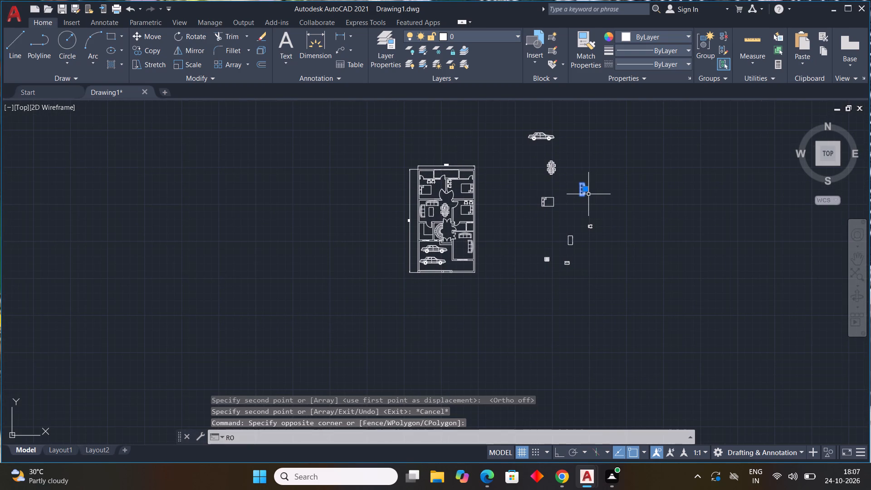
pyautogui.press('space')
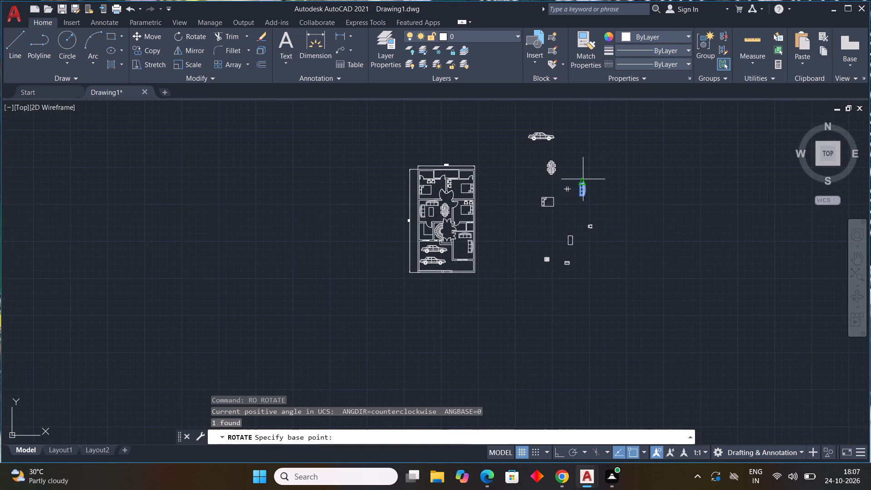
pyautogui.click(584, 185)
pyautogui.press('F8')
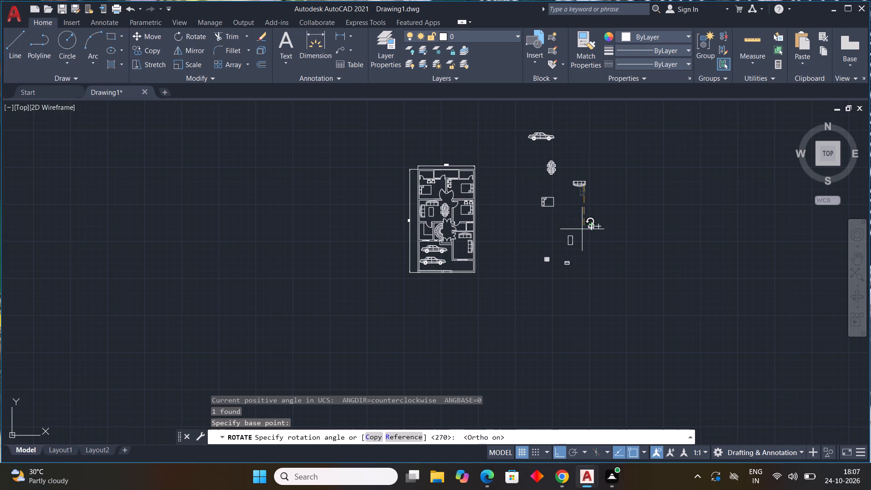
pyautogui.click(582, 229)
# Copy the rotated sofa to the lower wall of the room right of the car porch, above the window and opposite the upper sofa.
pyautogui.moveTo(589, 170); pyautogui.dragTo(576, 189)
pyautogui.click(569, 197)
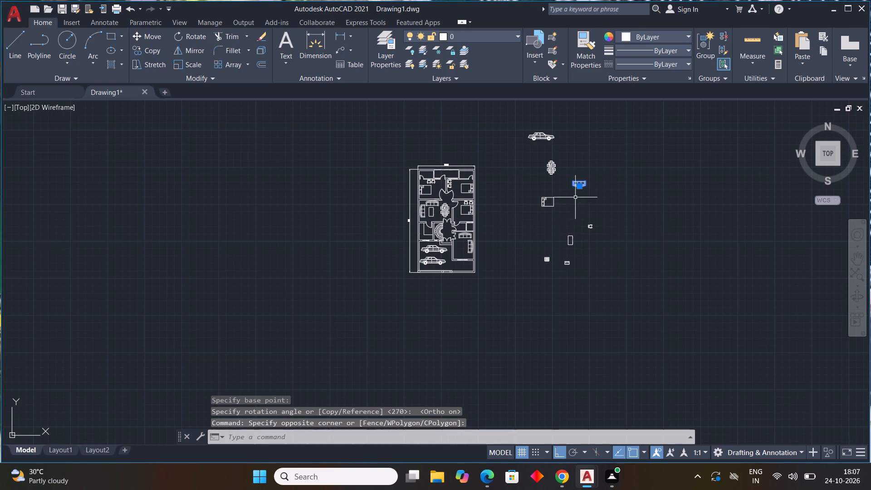
pyautogui.press('c')
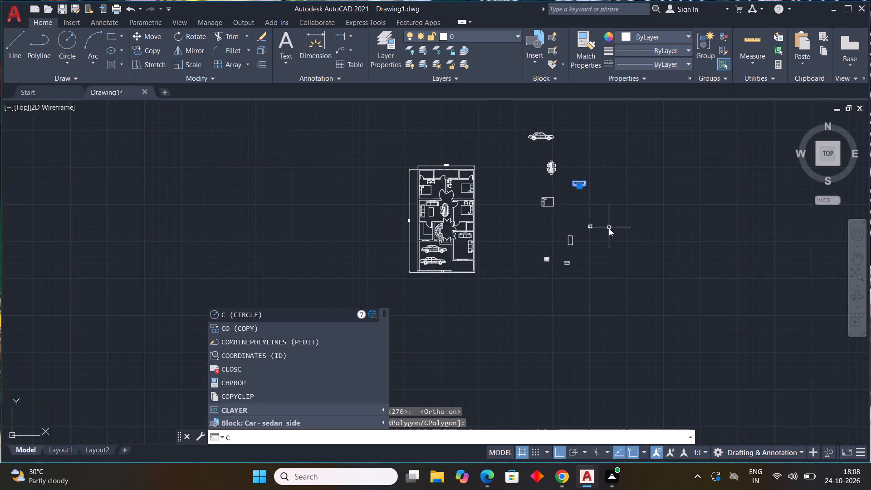
pyautogui.write('O')
pyautogui.press('space')
pyautogui.moveTo(582, 183); pyautogui.dragTo(578, 191)
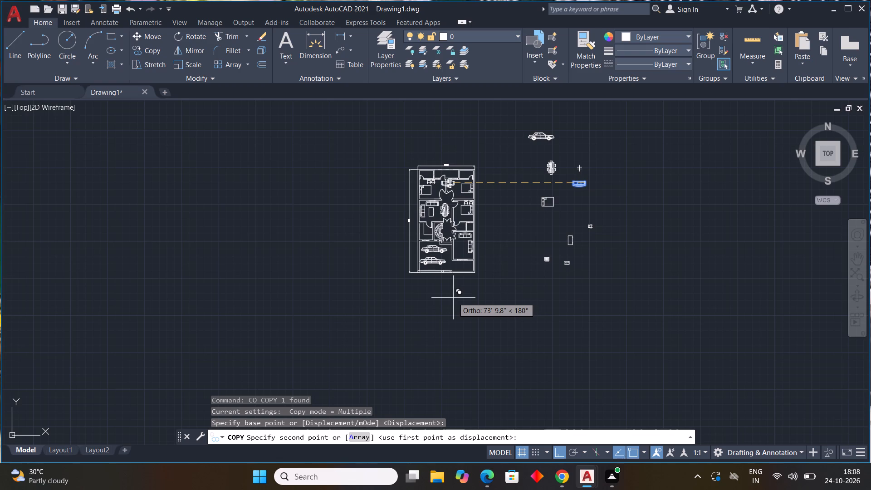
pyautogui.press('F8')
pyautogui.moveTo(390, 350); pyautogui.dragTo(435, 287, button='middle')
pyautogui.scroll(1, 435, 287)
pyautogui.moveTo(488, 216); pyautogui.dragTo(343, 388, button='middle')
pyautogui.scroll(3, 426, 310)
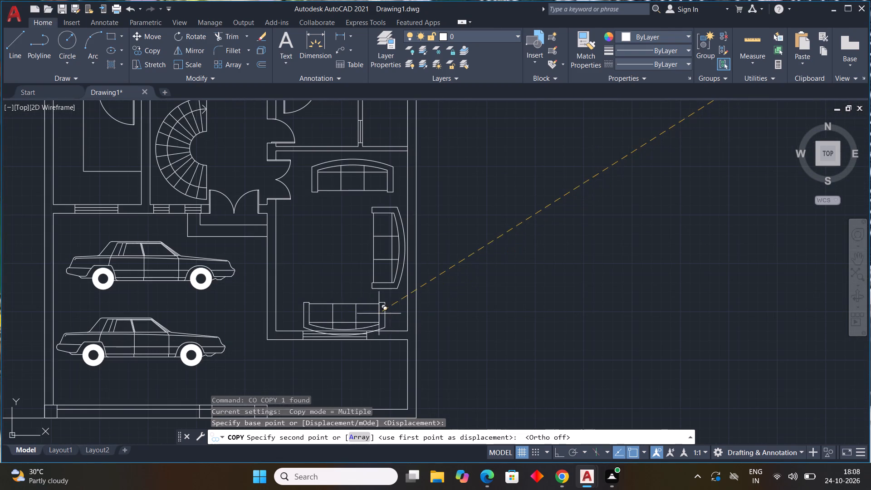
pyautogui.click(387, 305)
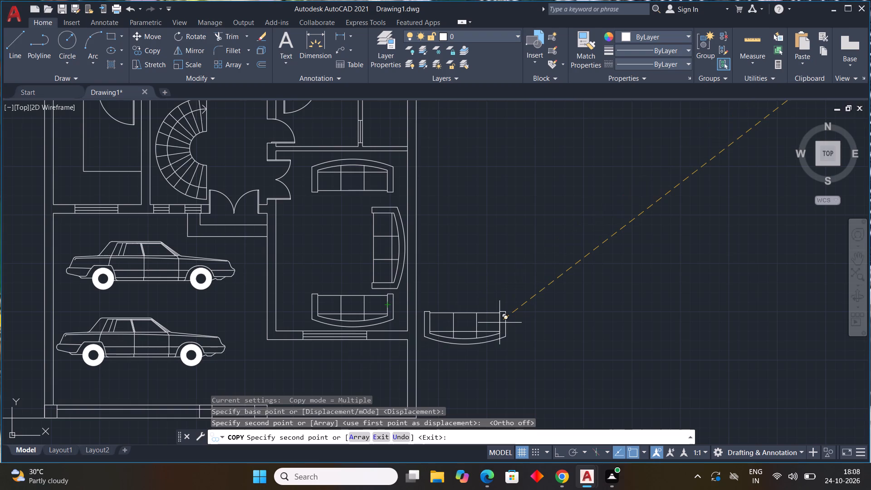
pyautogui.press('Escape')
# Copy the vertical coffee table into the room right of the car porch, in the middle of its three sofas.
pyautogui.scroll(-3, 489, 319)
pyautogui.moveTo(575, 330); pyautogui.dragTo(586, 247, button='middle')
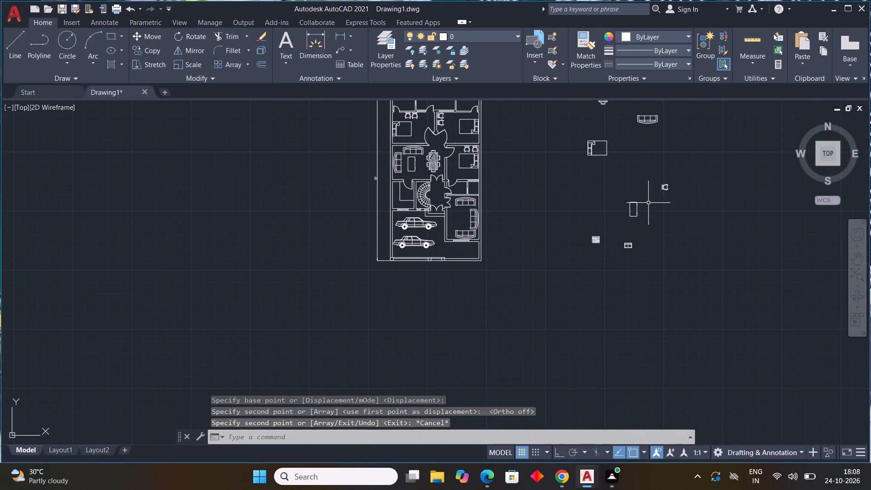
pyautogui.moveTo(650, 195); pyautogui.dragTo(631, 209)
pyautogui.click(626, 216)
pyautogui.write('CO')
pyautogui.press('space')
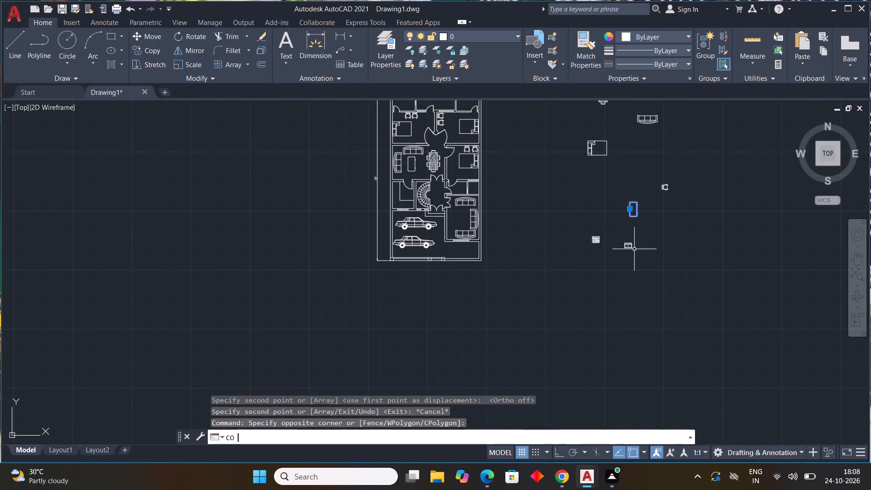
pyautogui.click(633, 210)
pyautogui.scroll(3, 456, 222)
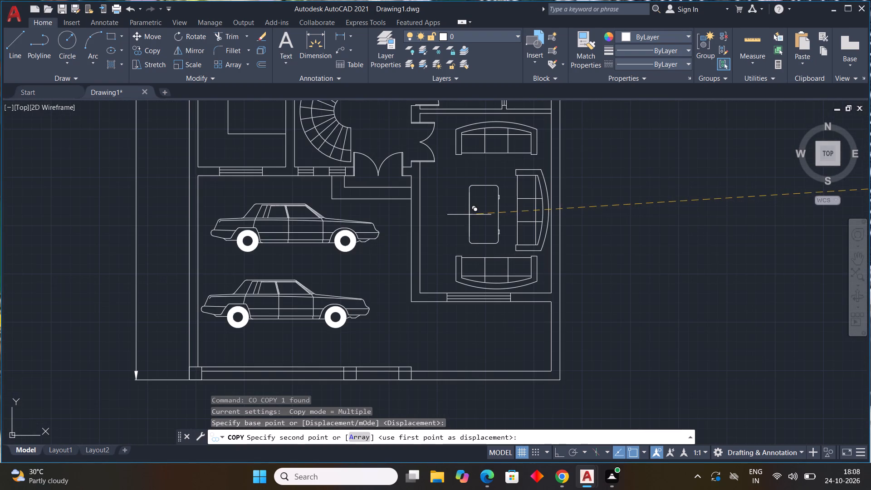
pyautogui.click(470, 209)
pyautogui.press('Escape')
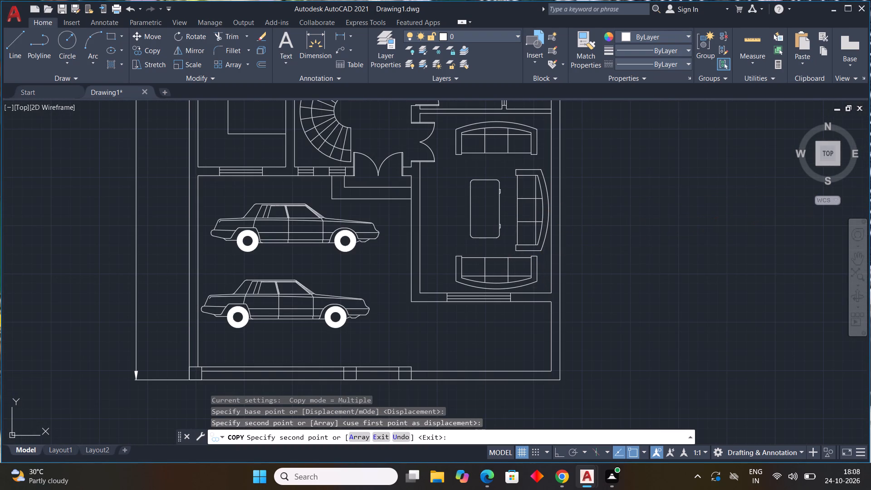
pyautogui.press('Escape')
# Copy the chair beside the plan into the three-sofa room, near its left wall and just below the coffee table's level.
pyautogui.scroll(-3, 517, 263)
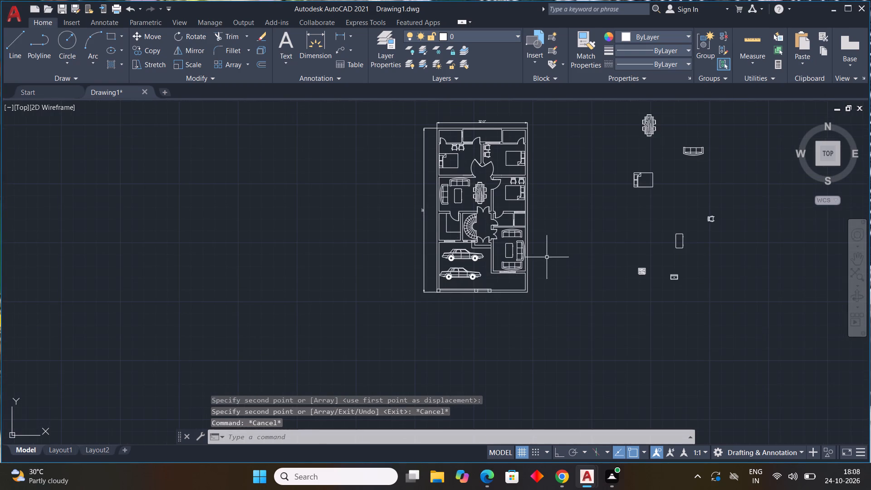
pyautogui.moveTo(548, 257); pyautogui.dragTo(489, 258, button='middle')
pyautogui.middleClick(488, 258)
pyautogui.click(654, 219)
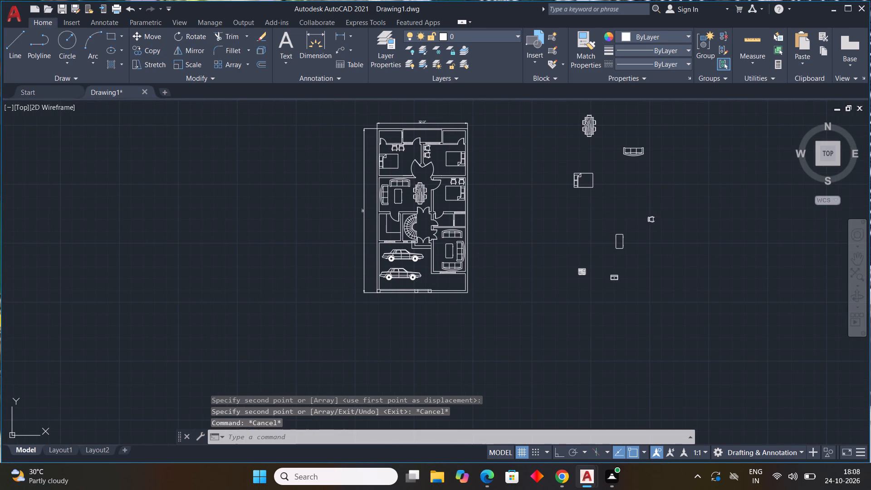
pyautogui.write('CO')
pyautogui.press('space')
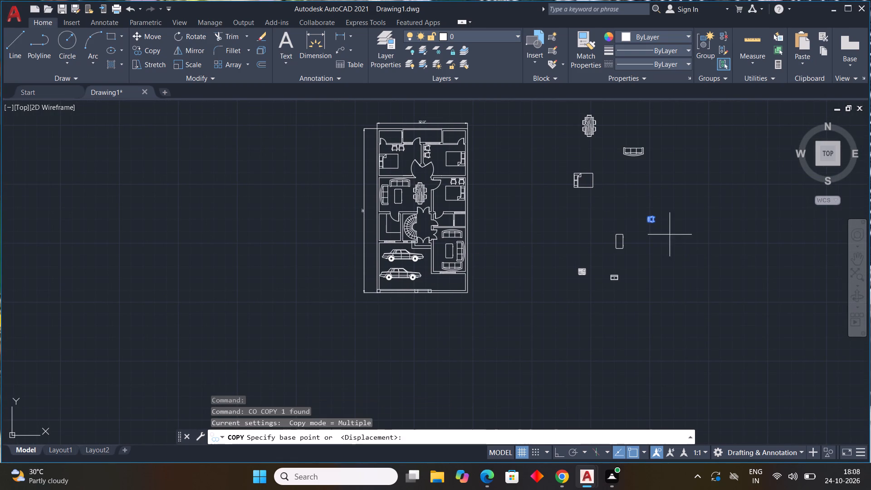
pyautogui.click(656, 220)
pyautogui.scroll(2, 426, 267)
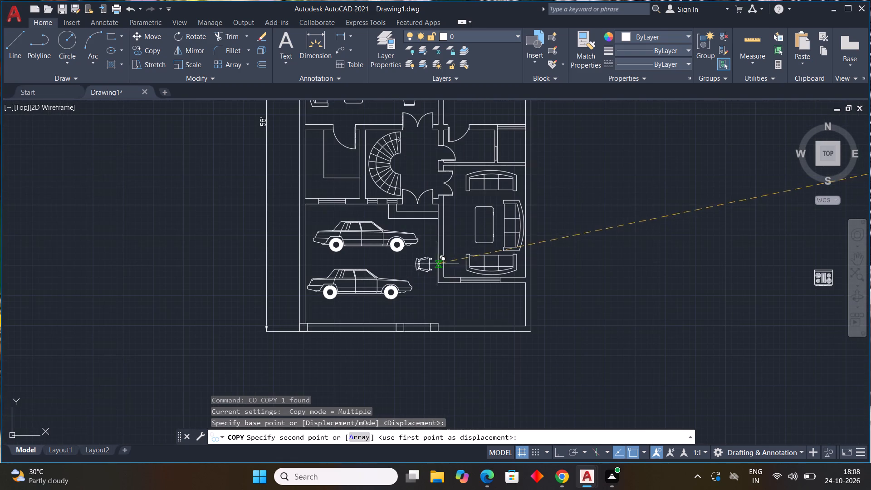
pyautogui.click(465, 244)
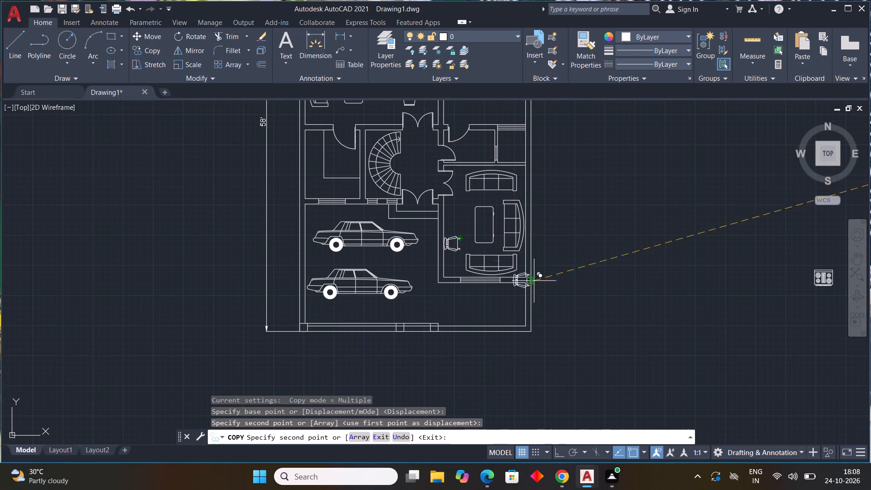
pyautogui.scroll(-1, 534, 281)
pyautogui.press('Escape')
pyautogui.press('Escape')
pyautogui.press('Escape')
pyautogui.press('Escape')
pyautogui.press('Escape')
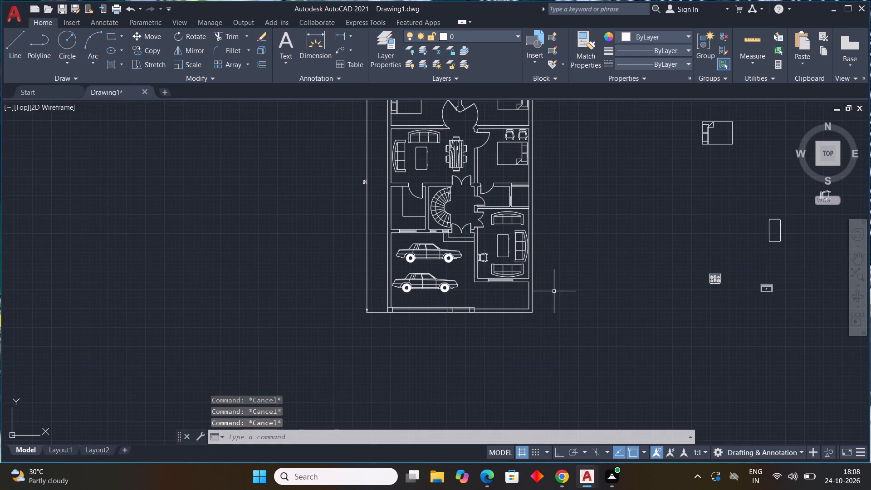
# Copy the stove beside the plan onto the kitchen's lower counter, just above the window facing the car porch.
pyautogui.scroll(-2, 554, 291)
pyautogui.moveTo(559, 290); pyautogui.dragTo(474, 269, button='middle')
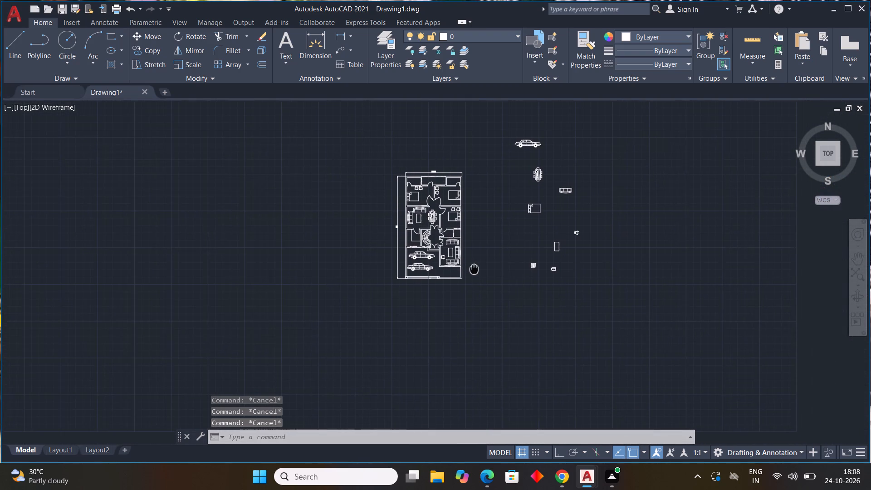
pyautogui.moveTo(474, 269); pyautogui.dragTo(465, 281, button='middle')
pyautogui.scroll(2, 523, 278)
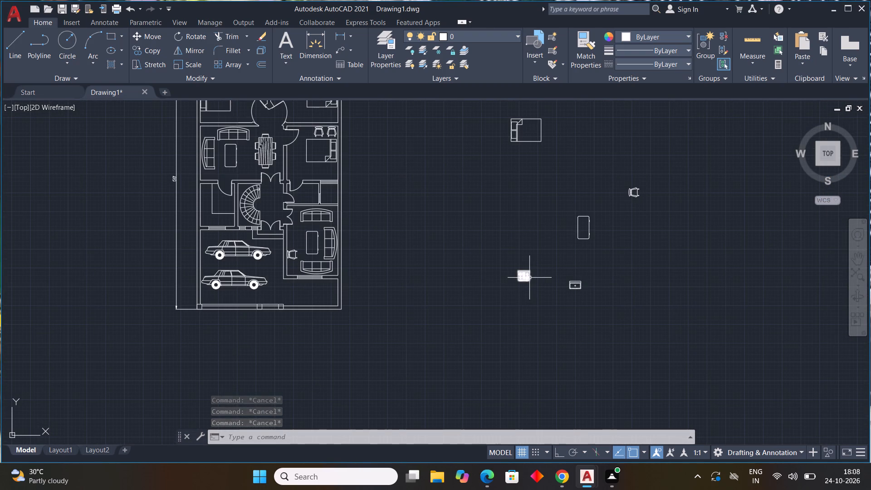
pyautogui.click(521, 278)
pyautogui.press('c')
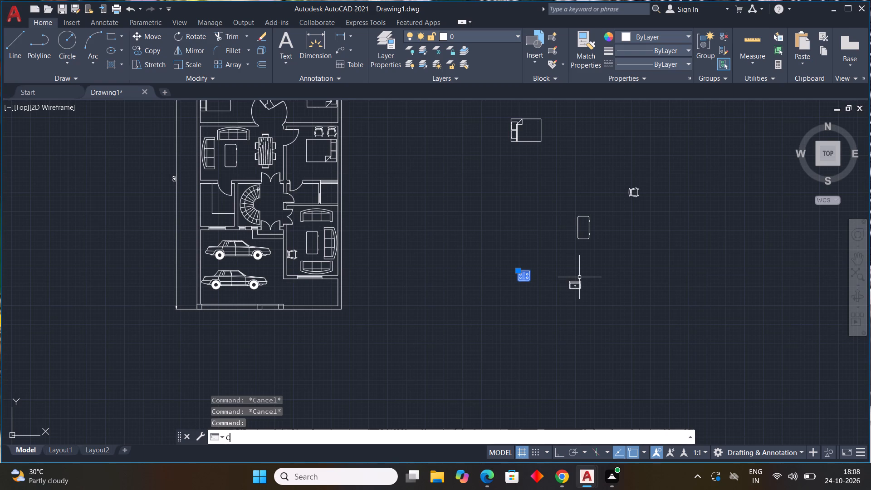
pyautogui.press('o')
pyautogui.press('space')
pyautogui.moveTo(523, 278); pyautogui.dragTo(511, 278)
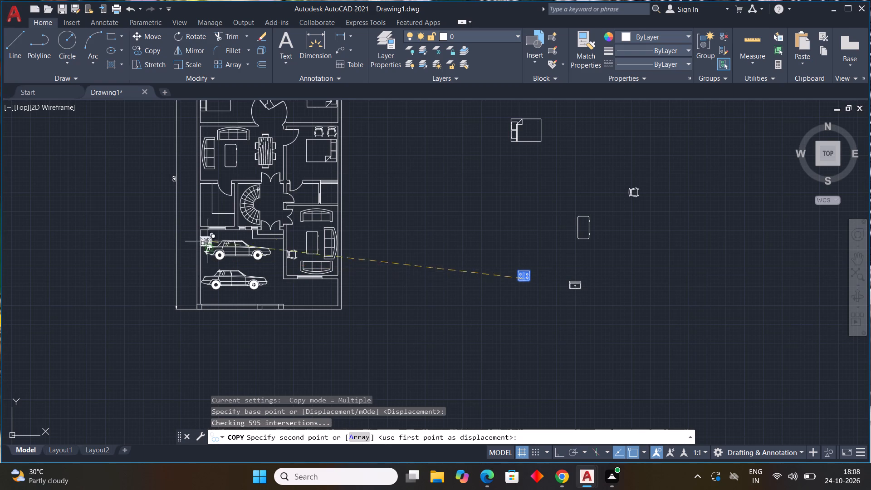
pyautogui.scroll(4, 216, 220)
pyautogui.click(234, 235)
pyautogui.scroll(-3, 281, 241)
pyautogui.press('Escape')
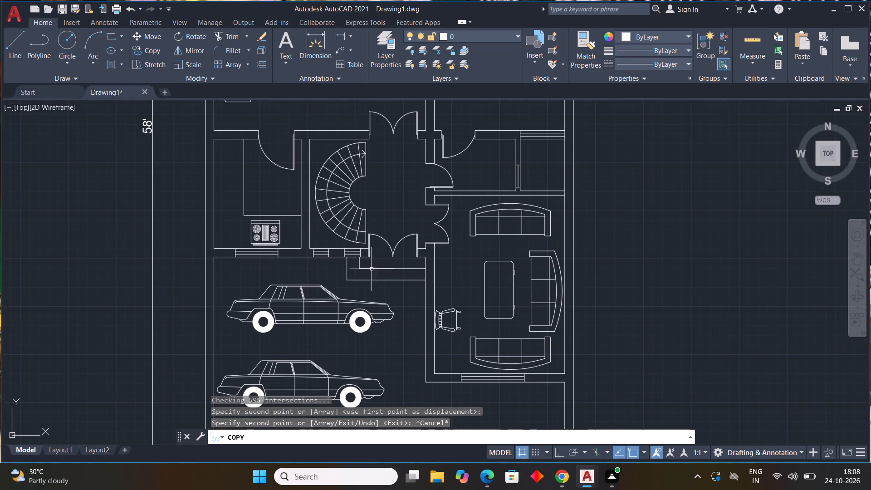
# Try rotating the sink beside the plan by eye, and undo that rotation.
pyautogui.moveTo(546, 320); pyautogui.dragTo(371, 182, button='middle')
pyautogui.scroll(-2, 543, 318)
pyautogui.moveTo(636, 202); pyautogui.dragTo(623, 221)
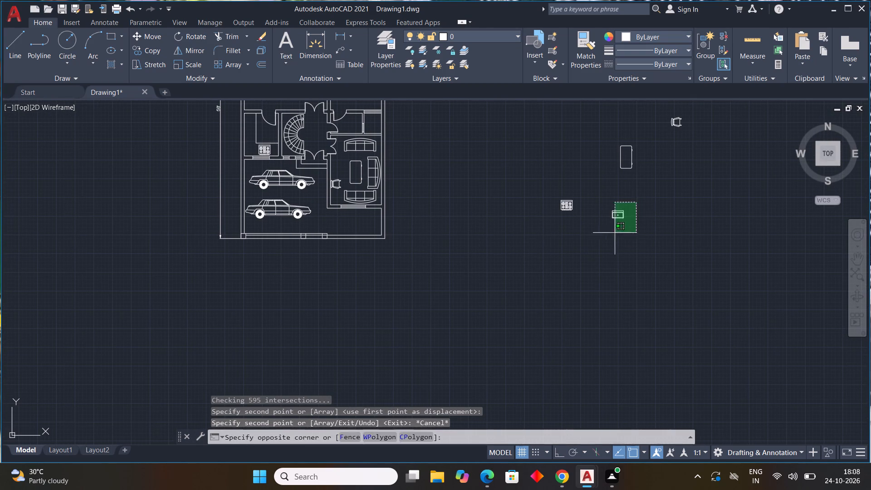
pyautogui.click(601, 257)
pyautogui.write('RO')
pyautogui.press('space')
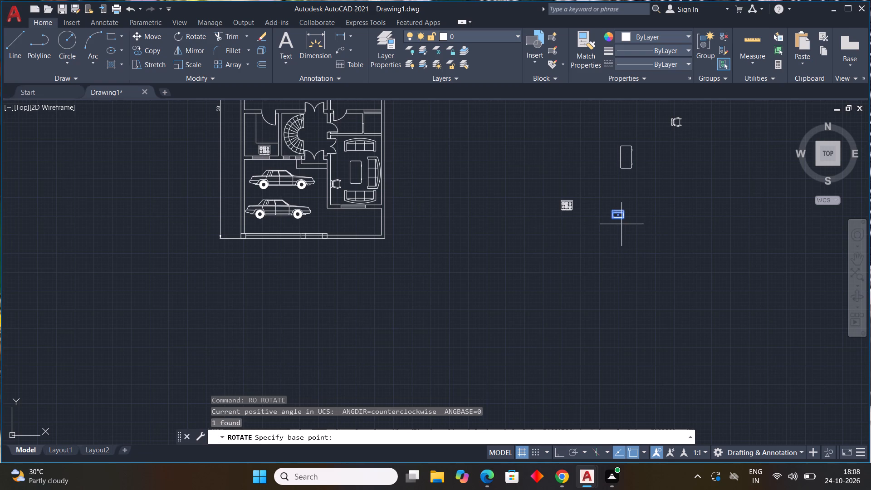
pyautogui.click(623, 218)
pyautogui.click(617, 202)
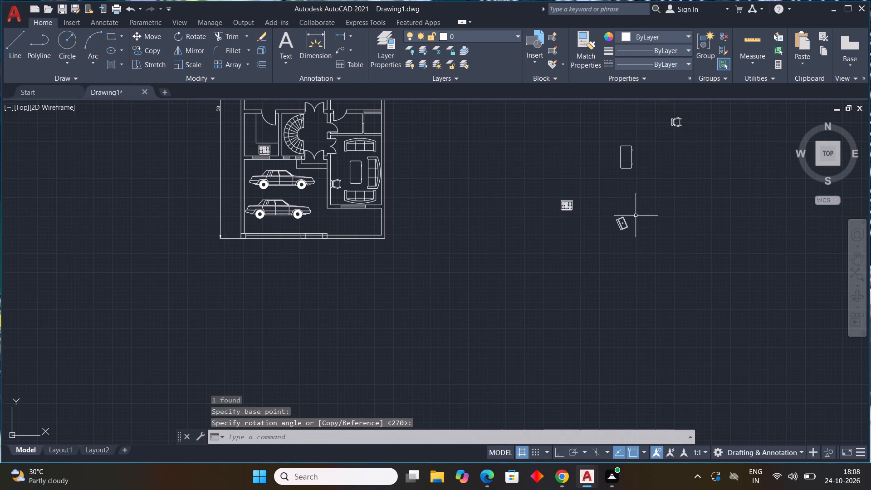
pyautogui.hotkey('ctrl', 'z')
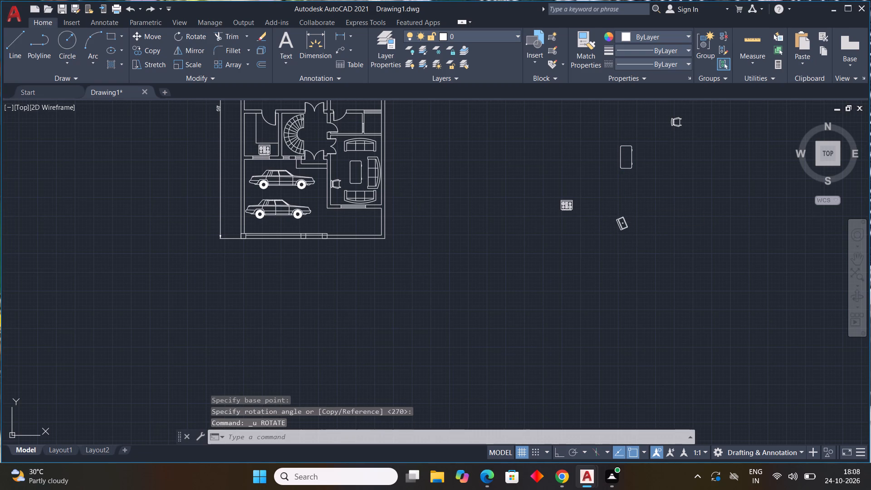
# Rotate the sink beside the plan exactly 90 degrees counterclockwise with Ortho on, so it stands vertically.
pyautogui.moveTo(628, 203); pyautogui.dragTo(616, 224)
pyautogui.click(608, 236)
pyautogui.press('r')
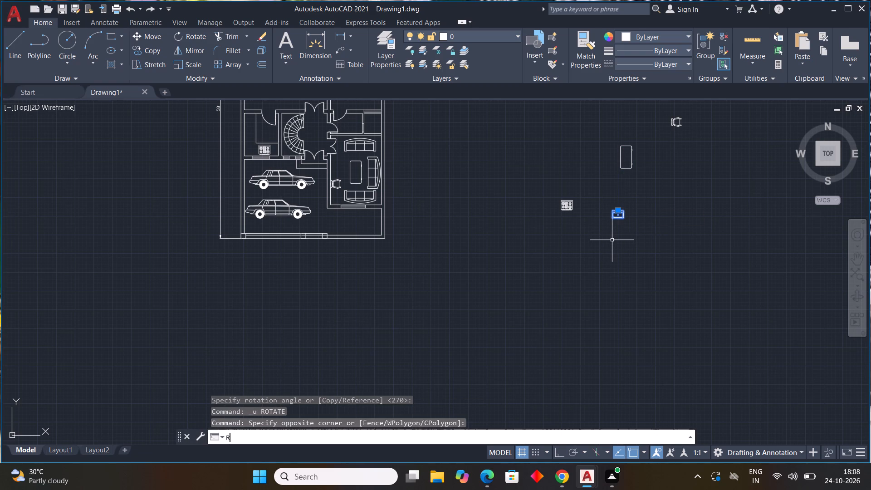
pyautogui.press('o')
pyautogui.press('space')
pyautogui.click(625, 211)
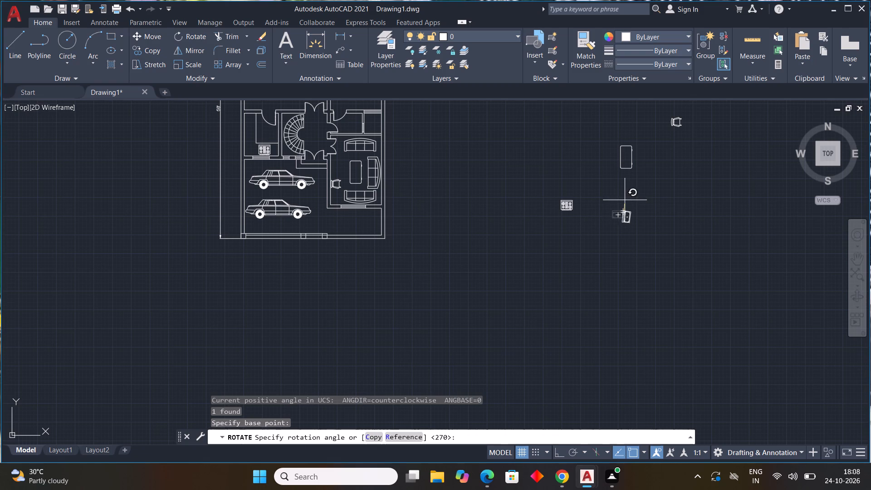
pyautogui.press('F8')
pyautogui.click(626, 200)
# Copy the vertical sink onto the kitchen's left counter, above the level of the stove, with Ortho off.
pyautogui.moveTo(637, 200); pyautogui.dragTo(618, 233)
pyautogui.click(606, 251)
pyautogui.write('CO')
pyautogui.press('space')
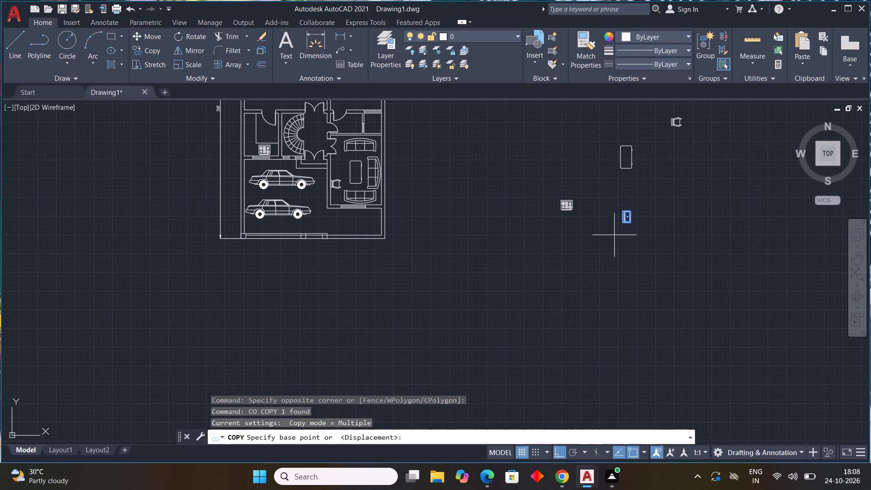
pyautogui.moveTo(628, 222); pyautogui.dragTo(621, 220)
pyautogui.press('F8')
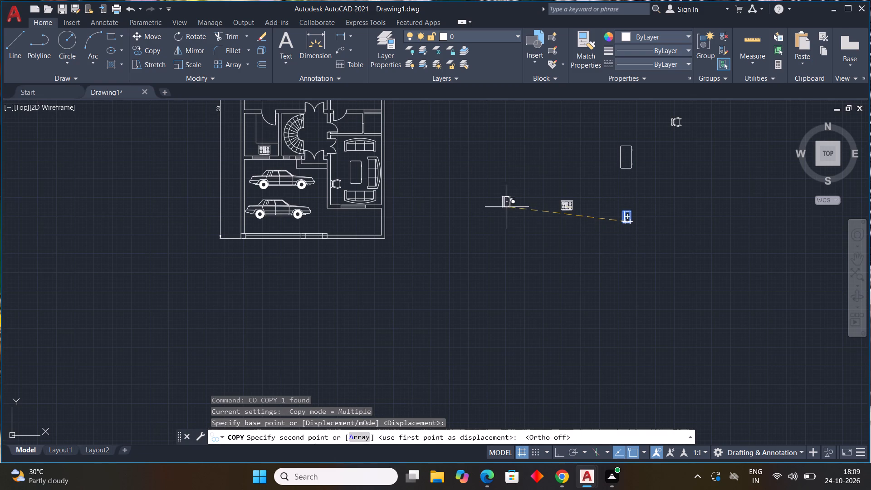
pyautogui.moveTo(463, 183); pyautogui.dragTo(538, 265, button='middle')
pyautogui.scroll(3, 341, 224)
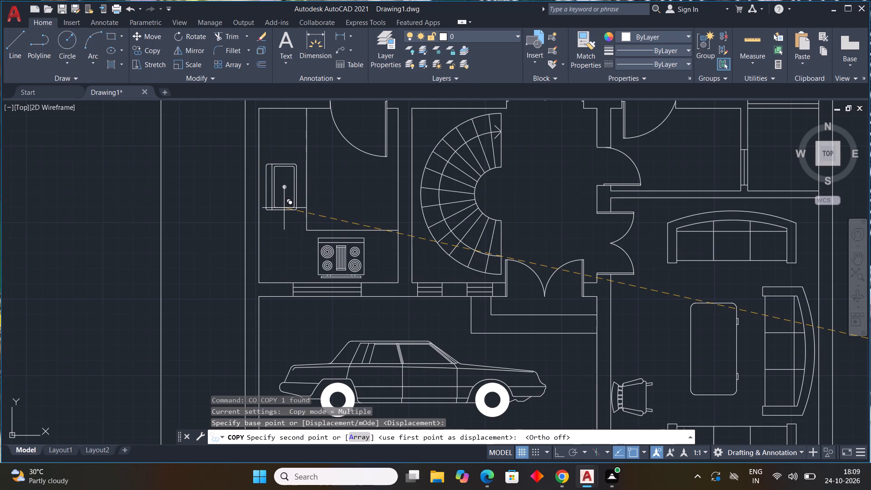
pyautogui.click(286, 207)
pyautogui.press('Escape')
pyautogui.scroll(-2, 409, 224)
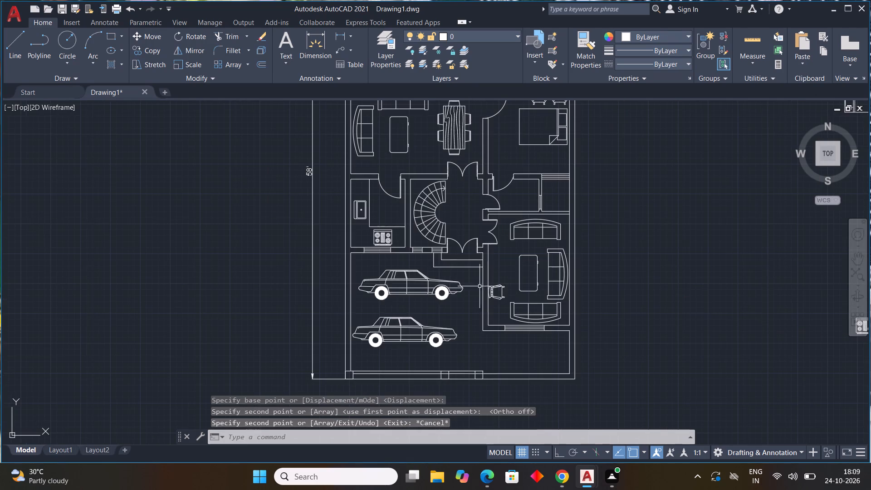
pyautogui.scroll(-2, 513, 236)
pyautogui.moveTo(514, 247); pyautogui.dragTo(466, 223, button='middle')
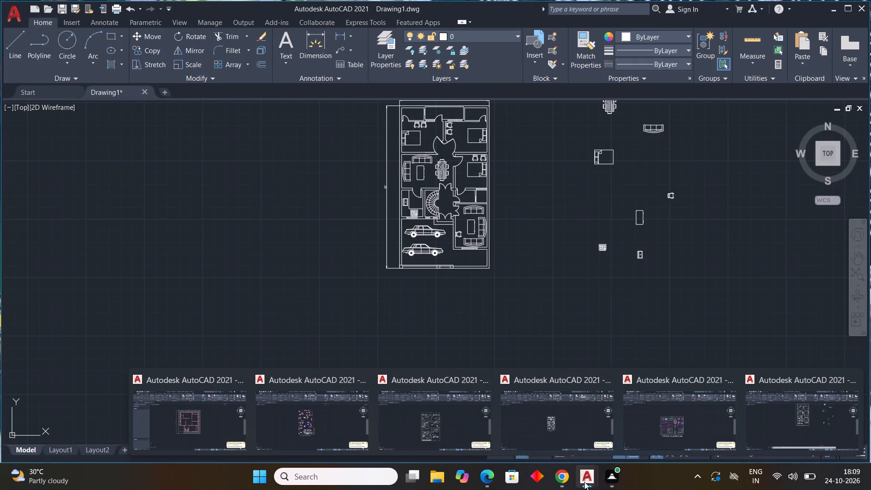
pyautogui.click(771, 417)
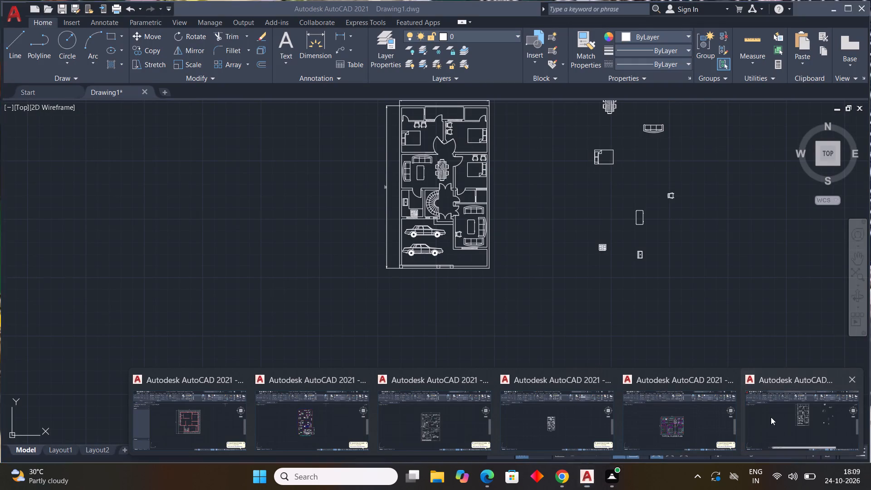
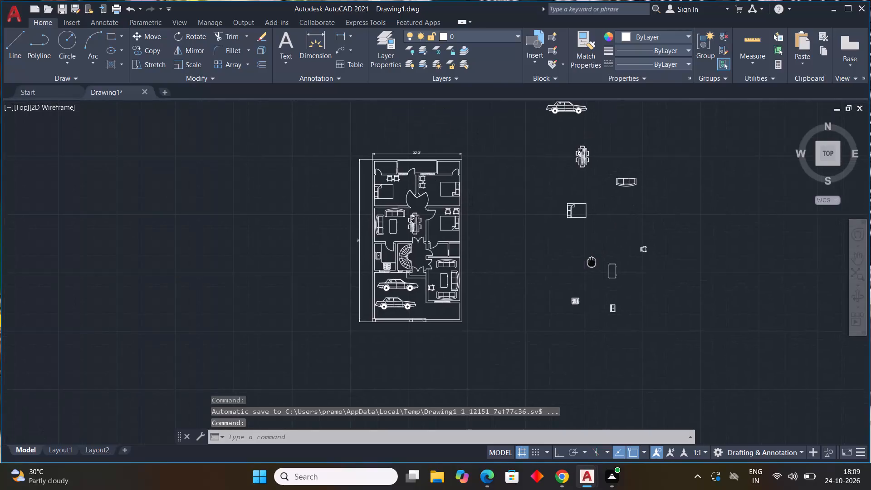
# Delete all the leftover source blocks beside the floor plan, from the car down to the stove and sink.
pyautogui.scroll(-1, 609, 227)
pyautogui.click(634, 154)
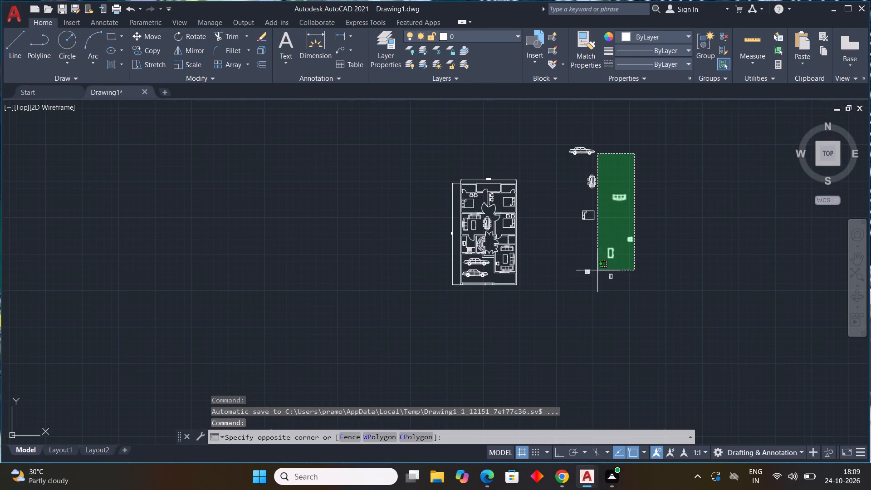
pyautogui.click(578, 297)
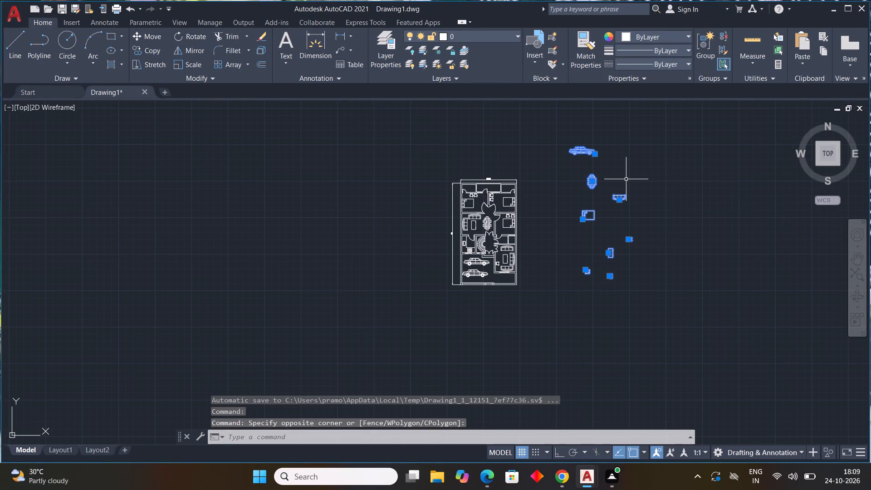
pyautogui.press('Delete')
# Add a two-line multiline text label reading BATH and 8'0"X4'6" in the plan's top-left bathroom.
pyautogui.moveTo(473, 215); pyautogui.dragTo(501, 209, button='middle')
pyautogui.scroll(3, 503, 181)
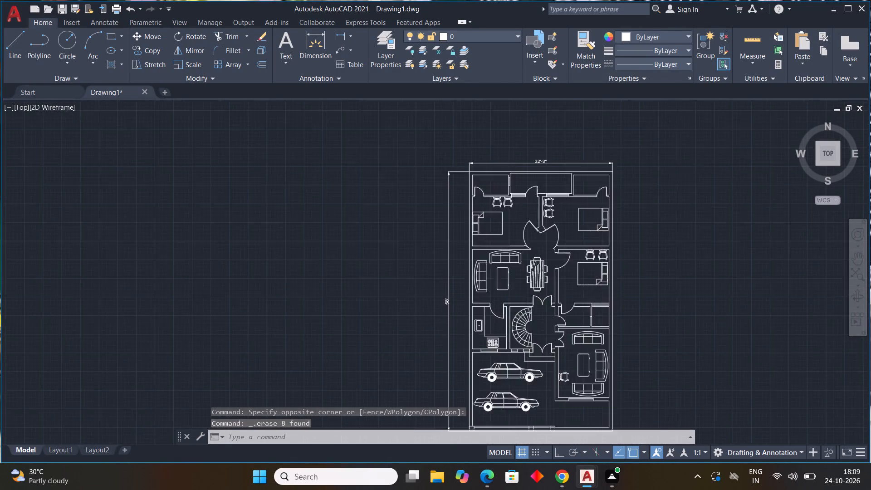
pyautogui.click(289, 35)
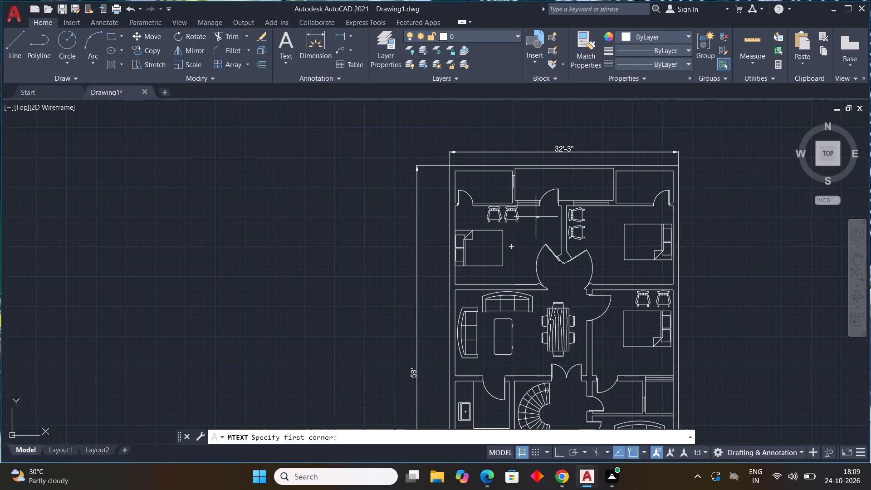
pyautogui.scroll(3, 480, 179)
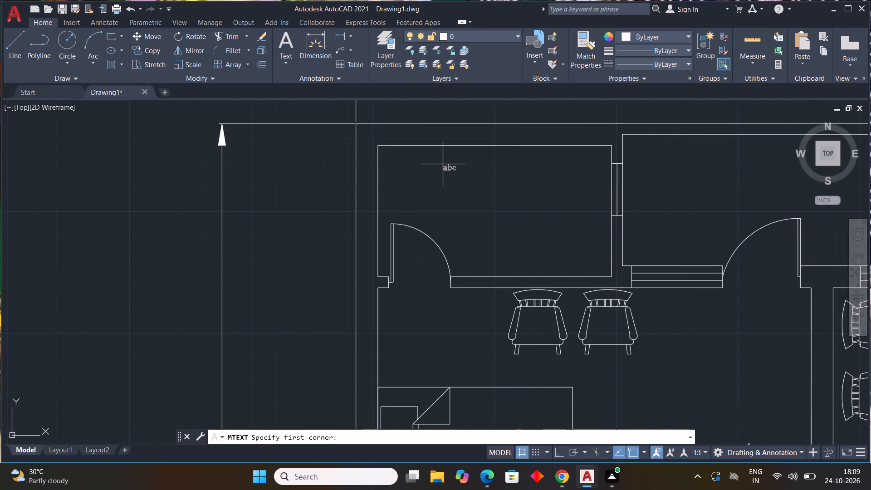
pyautogui.click(443, 164)
pyautogui.click(582, 239)
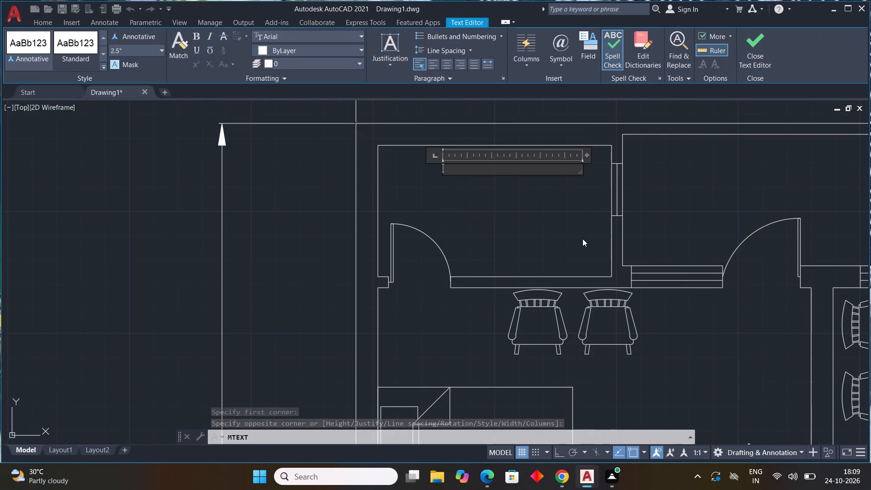
pyautogui.write('BATH')
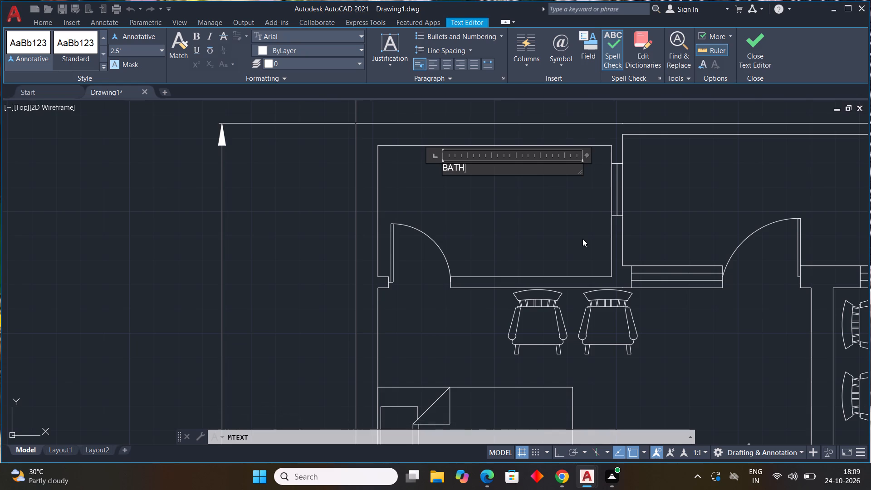
pyautogui.press('Return')
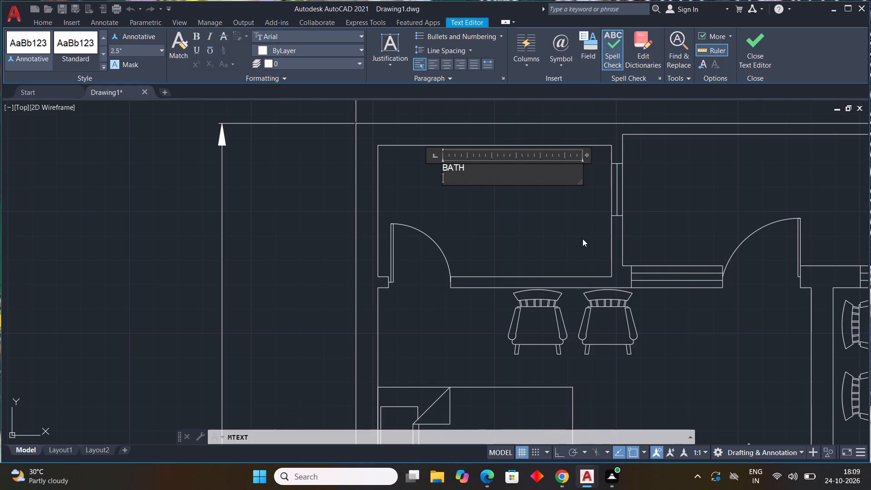
pyautogui.write('8\'0"')
pyautogui.press('x')
pyautogui.write("4'")
pyautogui.write('6"')
pyautogui.click(503, 227)
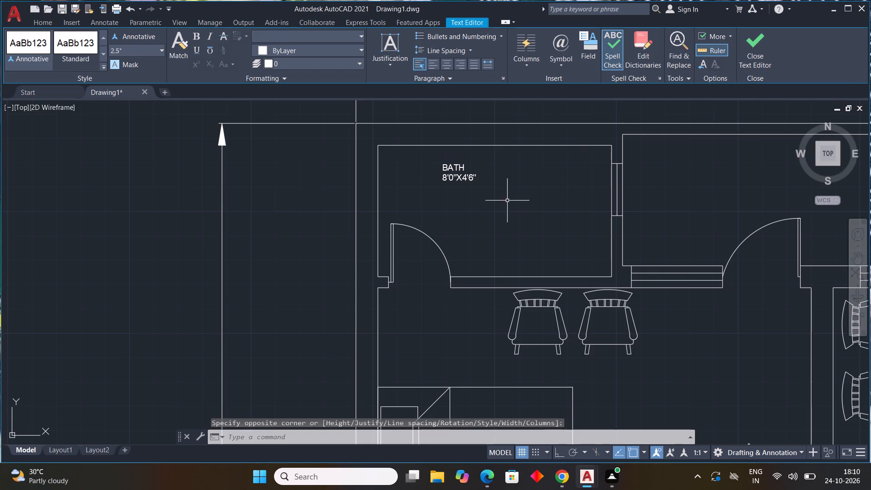
# Set the text height of the BATH label to 9" in its properties.
pyautogui.click(466, 178)
pyautogui.rightClick(466, 178)
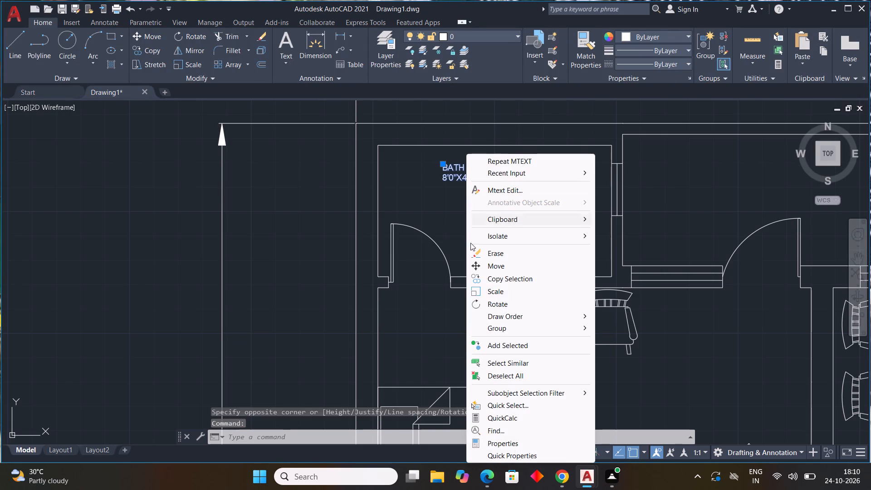
pyautogui.click(495, 442)
pyautogui.scroll(-4, 57, 71)
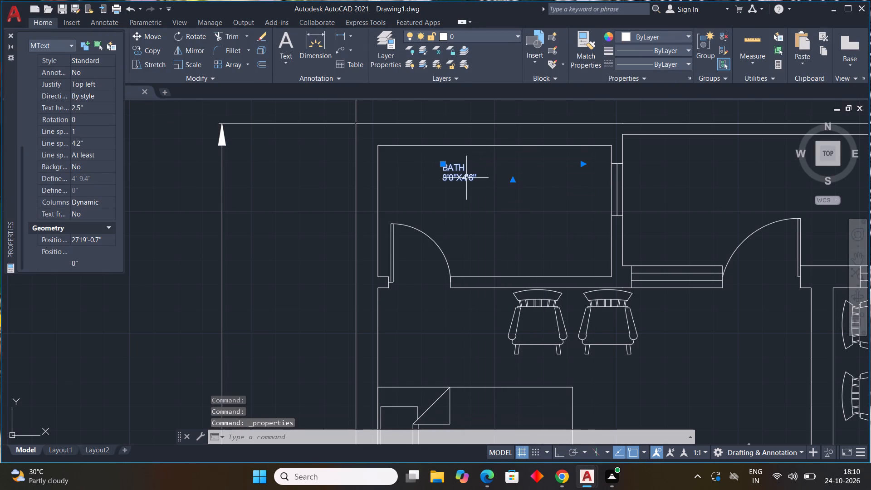
pyautogui.click(90, 110)
pyautogui.moveTo(90, 110); pyautogui.dragTo(36, 108)
pyautogui.write('9"')
pyautogui.press('Return')
pyautogui.press('Escape')
pyautogui.press('Escape')
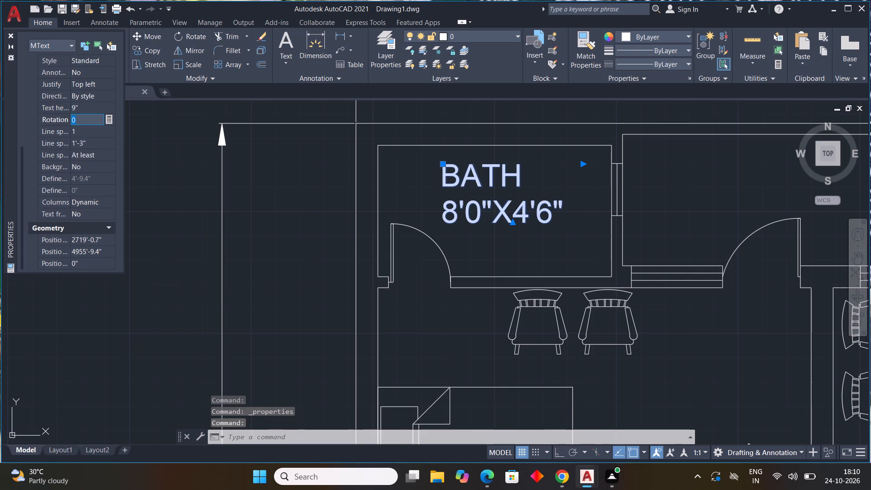
pyautogui.press('Escape')
pyautogui.press('Escape')
pyautogui.press('Escape')
pyautogui.press('Escape')
pyautogui.press('Escape')
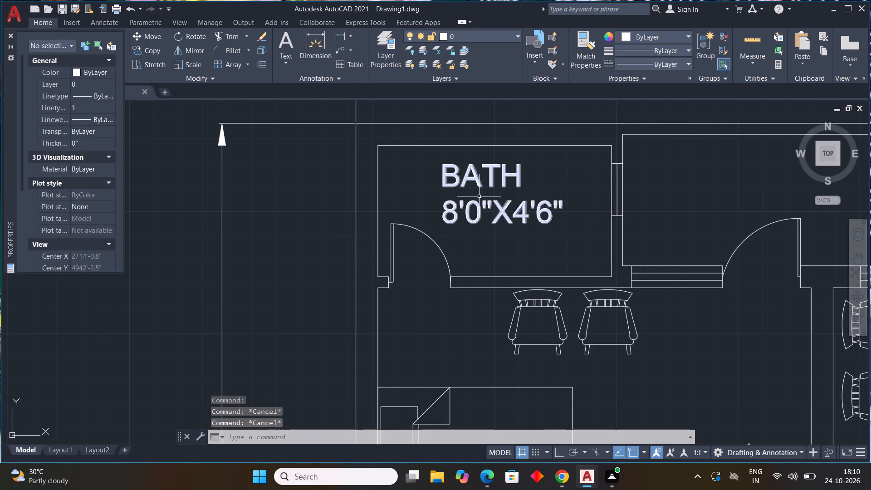
# Copy the BATH label from its top-left corner into the top-middle and top-right rooms of the plan.
pyautogui.click(468, 179)
pyautogui.press('c')
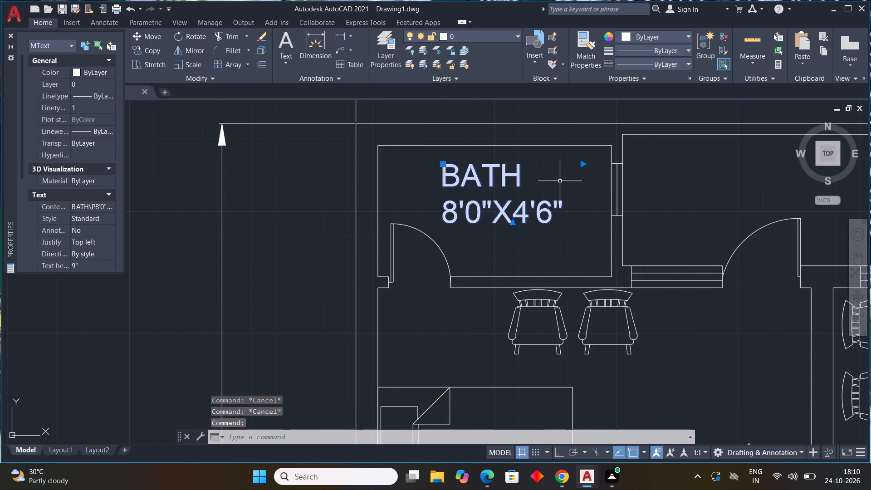
pyautogui.press('o')
pyautogui.press('space')
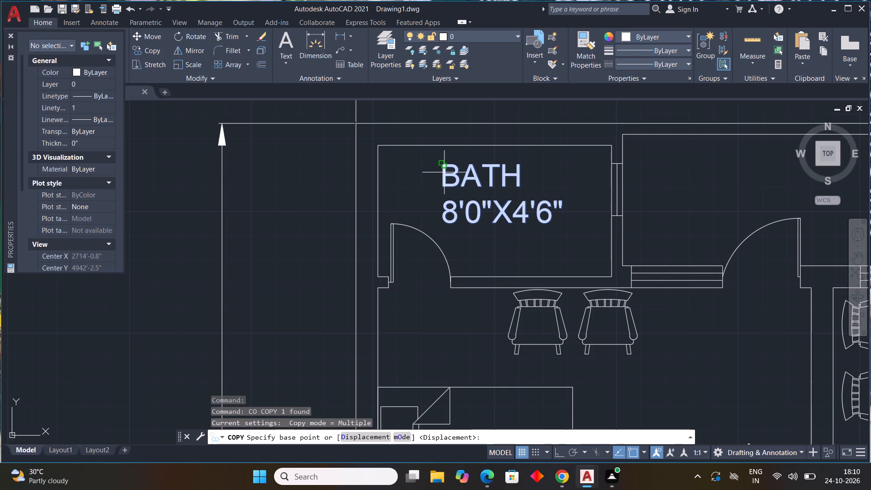
pyautogui.moveTo(444, 168); pyautogui.dragTo(450, 169)
pyautogui.moveTo(515, 191); pyautogui.dragTo(119, 146, button='middle')
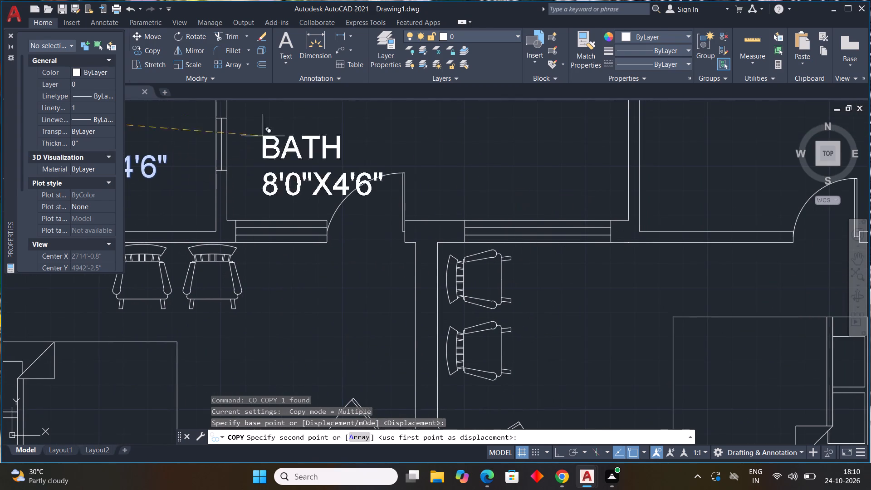
pyautogui.click(435, 115)
pyautogui.scroll(-2, 466, 145)
pyautogui.moveTo(465, 147); pyautogui.dragTo(440, 152, button='middle')
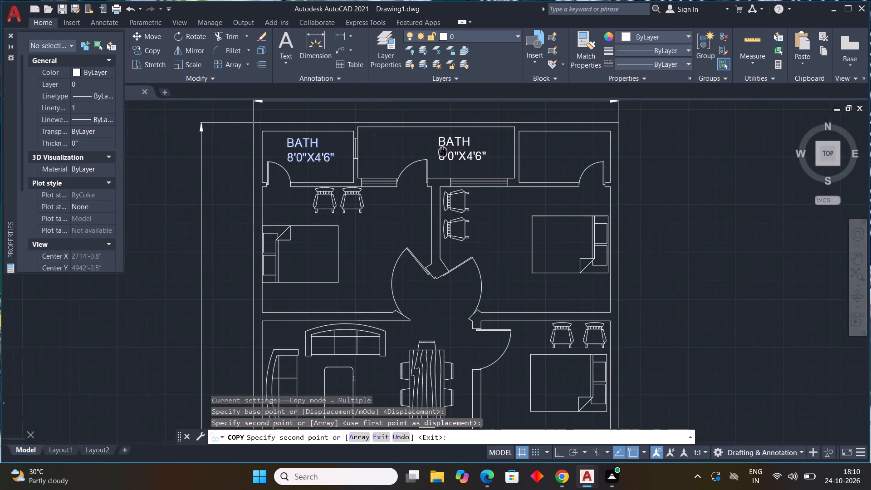
pyautogui.moveTo(440, 152); pyautogui.dragTo(405, 156, button='middle')
pyautogui.click(488, 148)
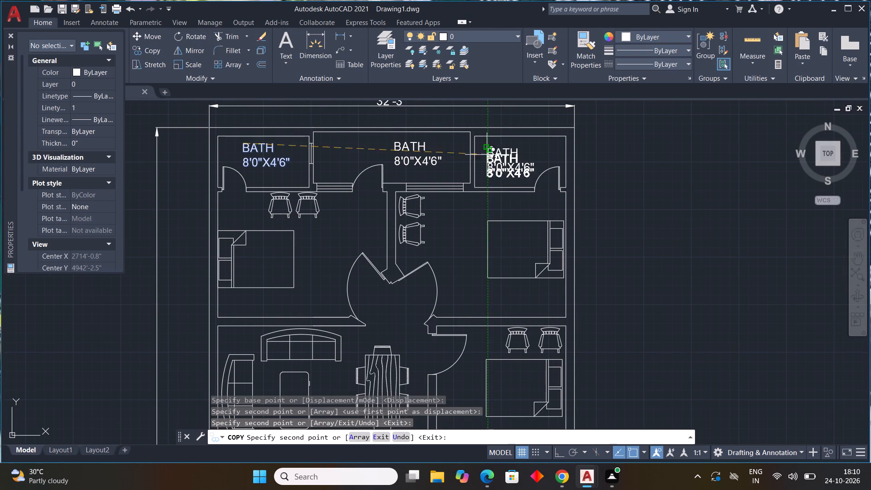
# Place further copies of the label in the two upper bedrooms, above the dining table, and in the middle-right bedroom.
pyautogui.moveTo(478, 231); pyautogui.dragTo(483, 216, button='middle')
pyautogui.click(447, 211)
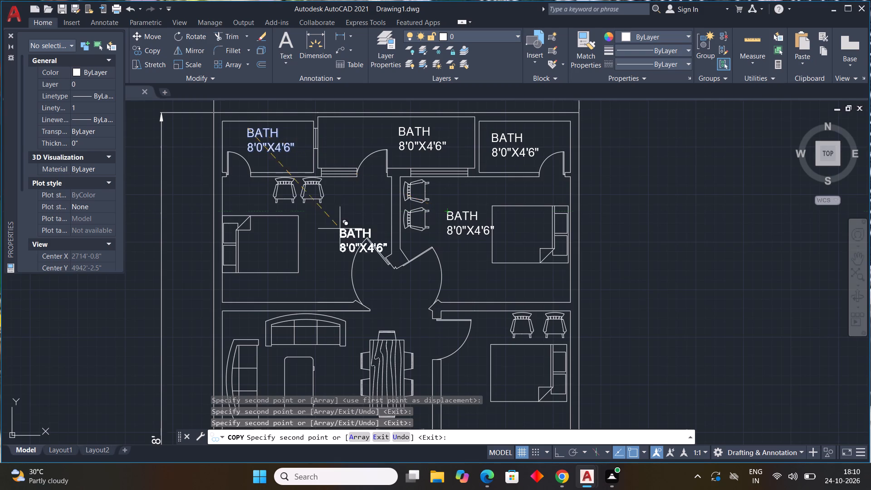
pyautogui.scroll(3, 311, 210)
pyautogui.click(307, 210)
pyautogui.scroll(-4, 332, 224)
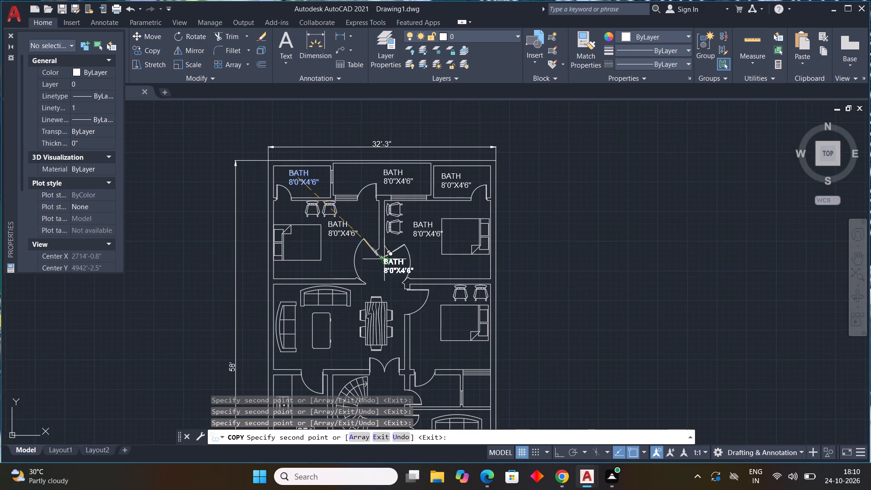
pyautogui.moveTo(391, 265); pyautogui.dragTo(381, 191, button='middle')
pyautogui.scroll(1, 370, 214)
pyautogui.scroll(-1, 370, 213)
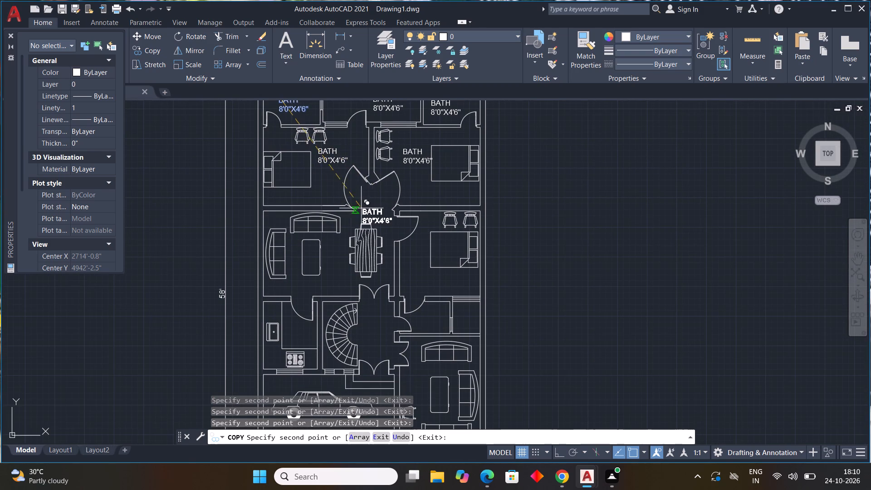
pyautogui.scroll(4, 366, 209)
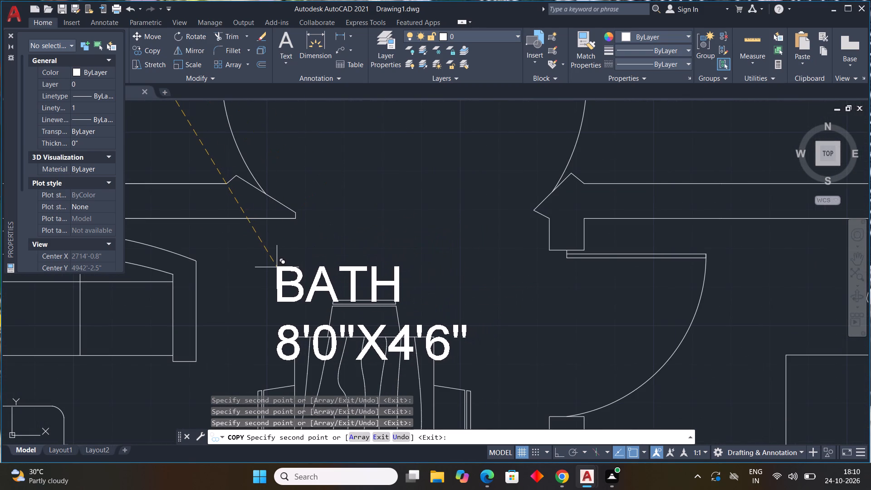
pyautogui.click(277, 267)
pyautogui.scroll(-3, 353, 270)
pyautogui.moveTo(410, 287); pyautogui.dragTo(377, 219, button='middle')
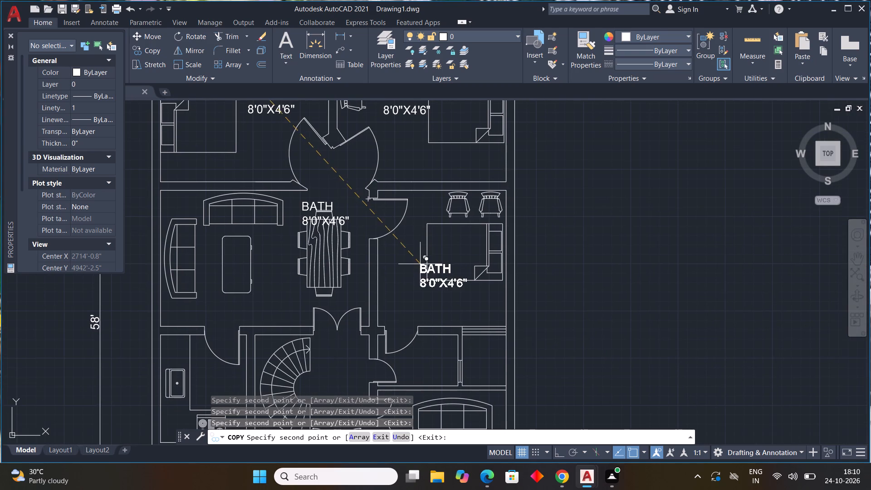
pyautogui.click(397, 262)
# Place further copies of the label in the kitchen, the staircase lobby, the small room below the middle-right bedroom, and the lower-right sitting room.
pyautogui.moveTo(419, 292); pyautogui.dragTo(452, 218, button='middle')
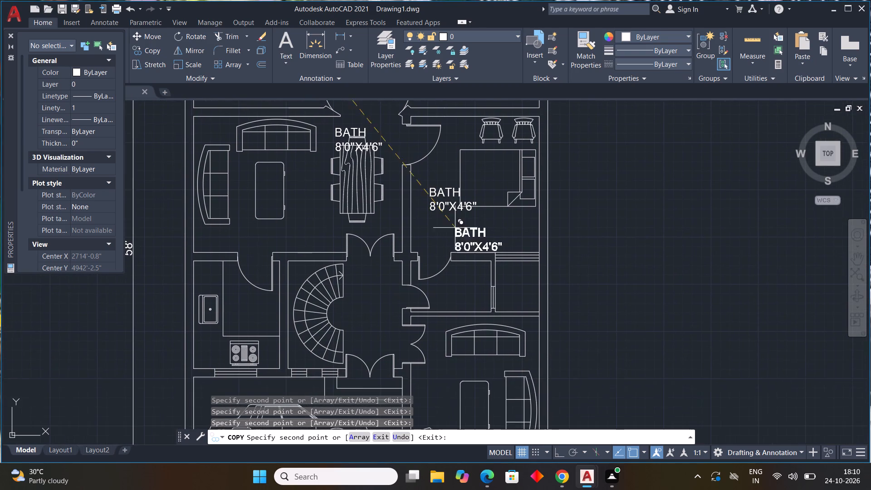
pyautogui.moveTo(429, 295); pyautogui.dragTo(451, 247, button='middle')
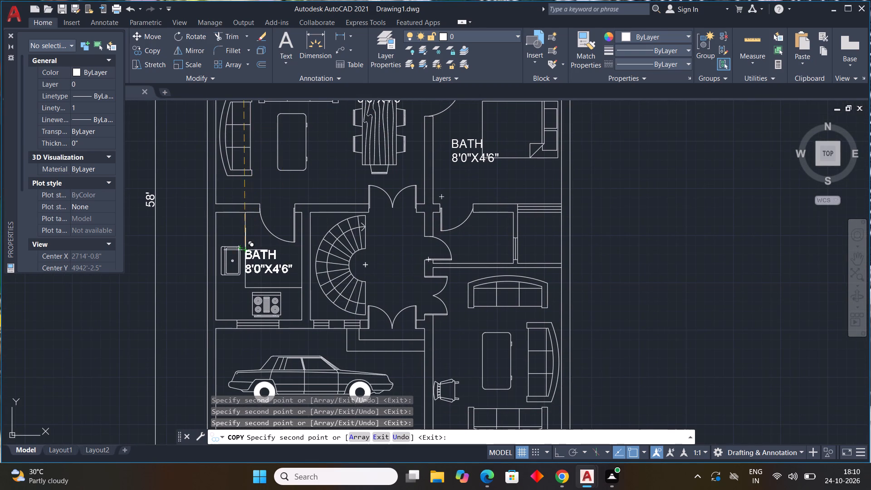
pyautogui.scroll(3, 250, 254)
pyautogui.click(243, 250)
pyautogui.scroll(-2, 300, 258)
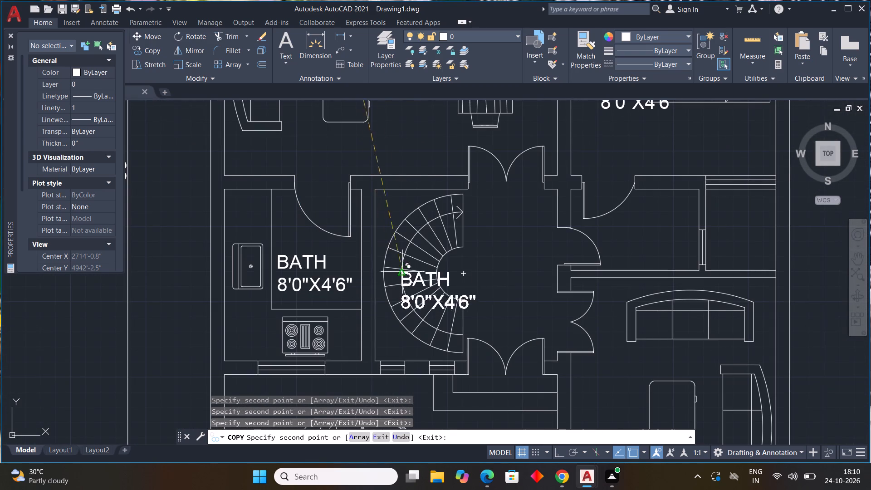
pyautogui.scroll(2, 465, 259)
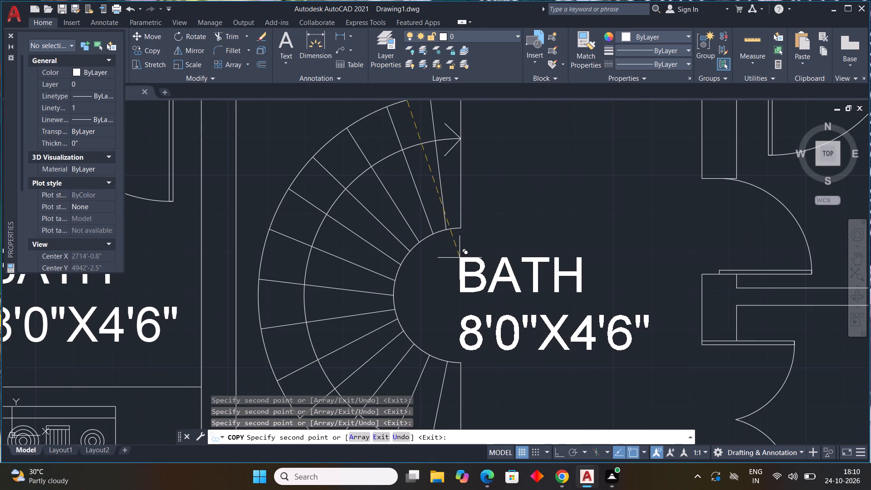
pyautogui.click(459, 256)
pyautogui.scroll(-4, 461, 268)
pyautogui.moveTo(511, 281); pyautogui.dragTo(477, 269, button='middle')
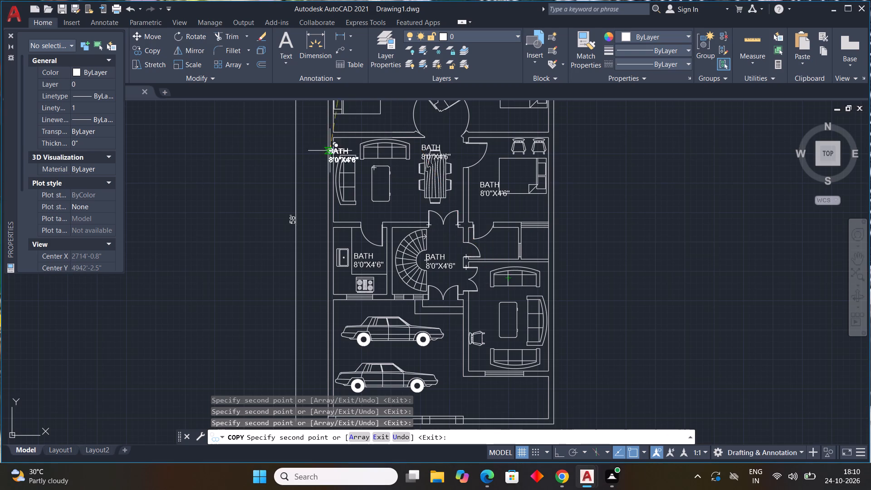
pyautogui.scroll(2, 448, 250)
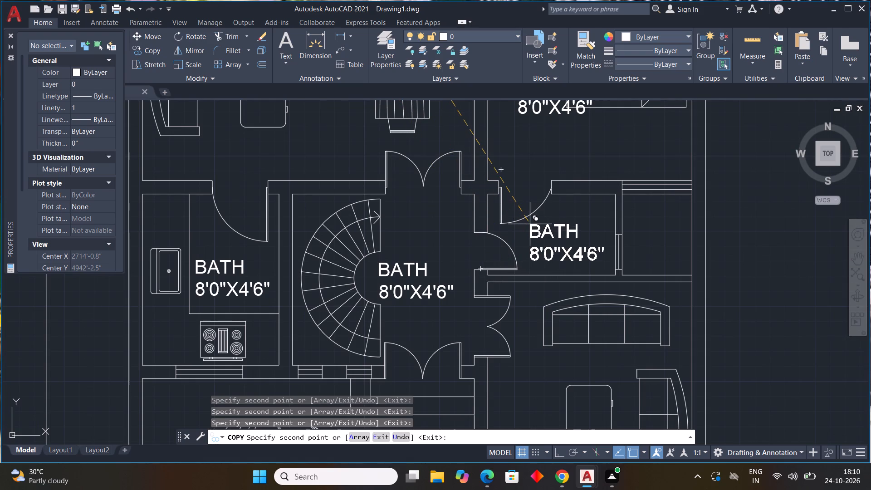
pyautogui.click(530, 224)
pyautogui.moveTo(529, 309); pyautogui.dragTo(516, 200, button='middle')
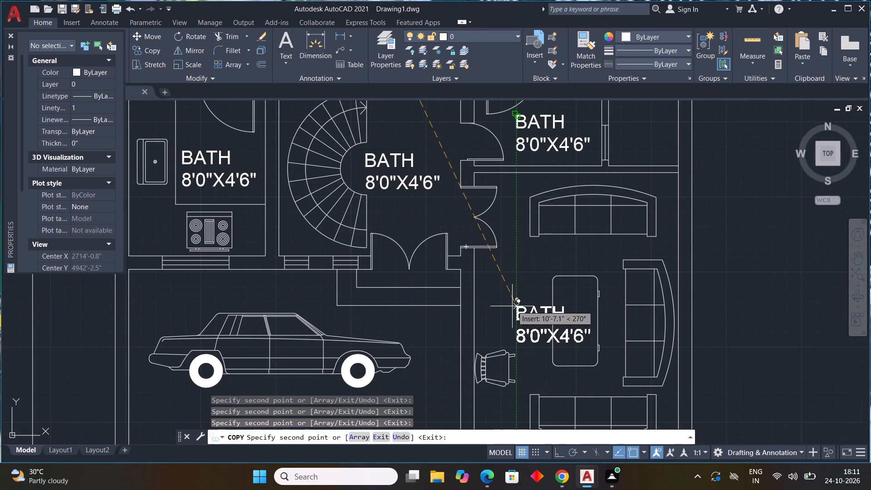
pyautogui.click(516, 295)
# Place the last copies of the label between the two cars and in the open area below the lower-right sitting room.
pyautogui.scroll(-1, 575, 323)
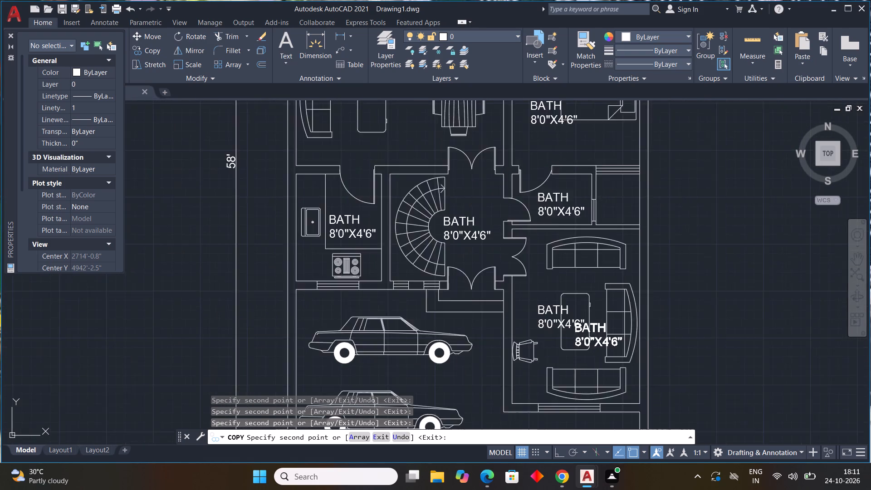
pyautogui.scroll(-1, 574, 323)
pyautogui.moveTo(565, 314); pyautogui.dragTo(535, 226, button='middle')
pyautogui.scroll(2, 454, 272)
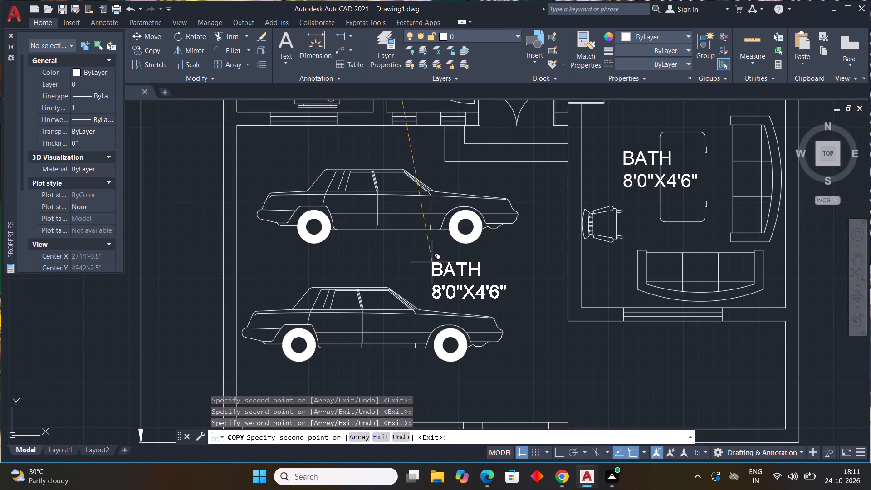
pyautogui.click(432, 262)
pyautogui.moveTo(602, 343); pyautogui.dragTo(502, 282, button='middle')
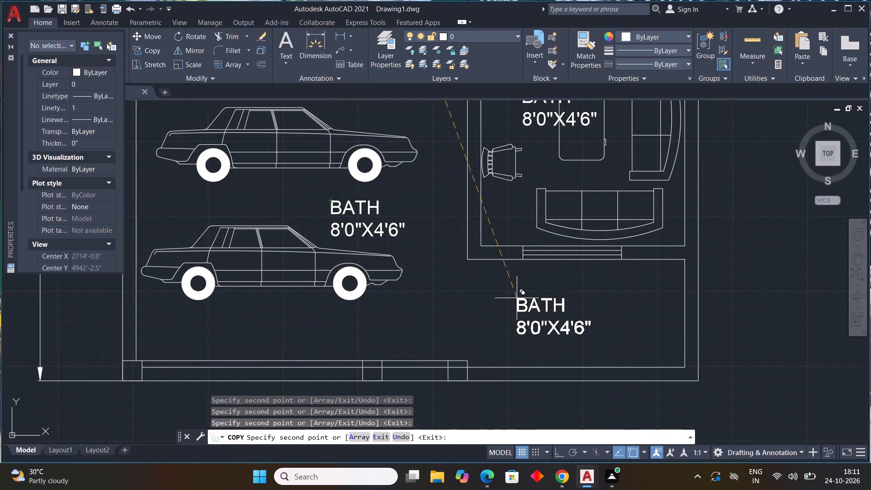
pyautogui.click(524, 293)
pyautogui.press('Escape')
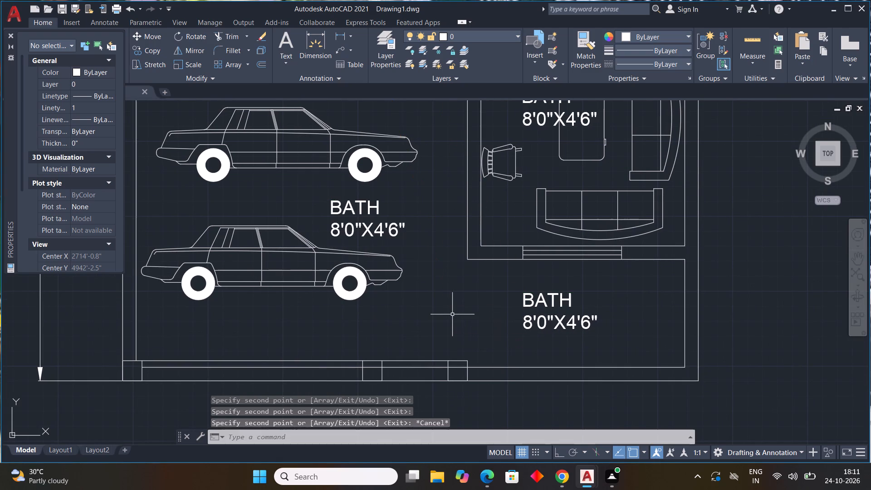
pyautogui.press('Escape')
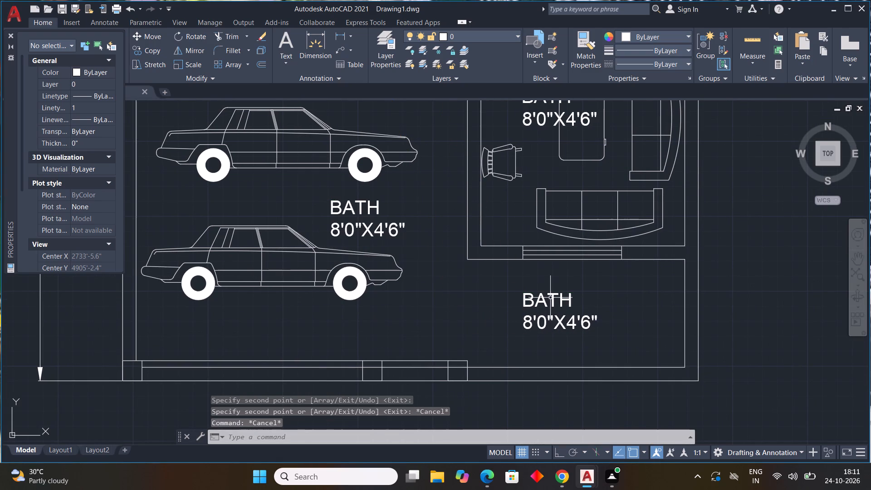
# Rewrite the label below the sitting room as FRONT LAWN with 6'0"X12'9" beneath, widening its text frame so the name fits one line.
pyautogui.doubleClick(553, 296)
pyautogui.moveTo(616, 283); pyautogui.dragTo(638, 279)
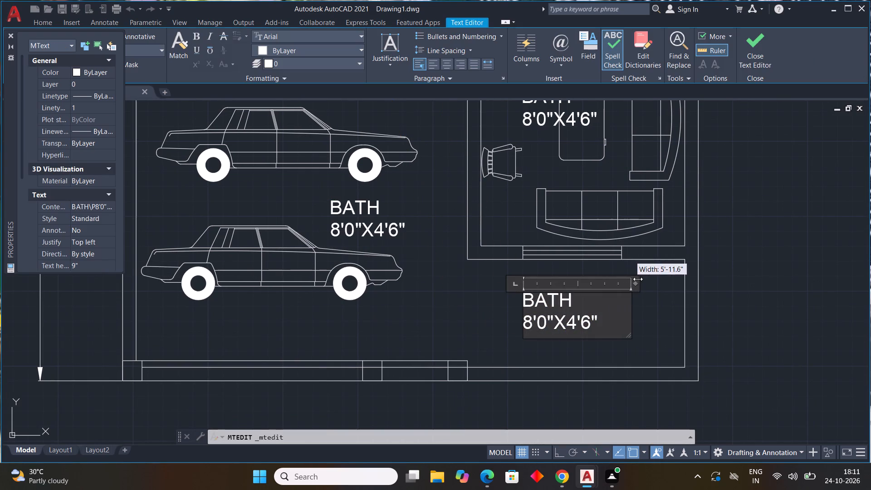
pyautogui.moveTo(638, 279); pyautogui.dragTo(646, 278)
pyautogui.click(608, 322)
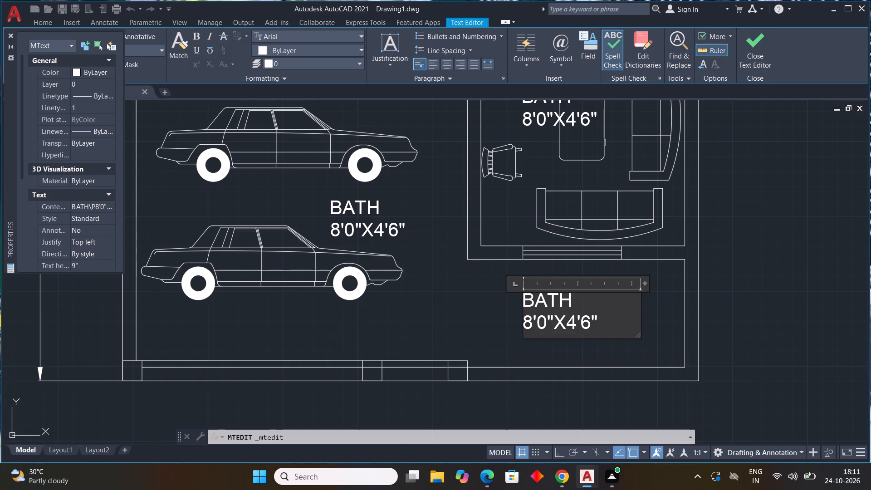
pyautogui.press('BackSpace')
pyautogui.press('BackSpace')
pyautogui.press('BackSpace')
pyautogui.press('BackSpace')
pyautogui.press('BackSpace')
pyautogui.press('BackSpace')
pyautogui.press('BackSpace')
pyautogui.press('BackSpace')
pyautogui.press('BackSpace')
pyautogui.press('BackSpace')
pyautogui.press('BackSpace')
pyautogui.press('BackSpace')
pyautogui.press('BackSpace')
pyautogui.press('BackSpace')
pyautogui.press('BackSpace')
pyautogui.press('BackSpace')
pyautogui.press('BackSpace')
pyautogui.press('BackSpace')
pyautogui.press('BackSpace')
pyautogui.press('BackSpace')
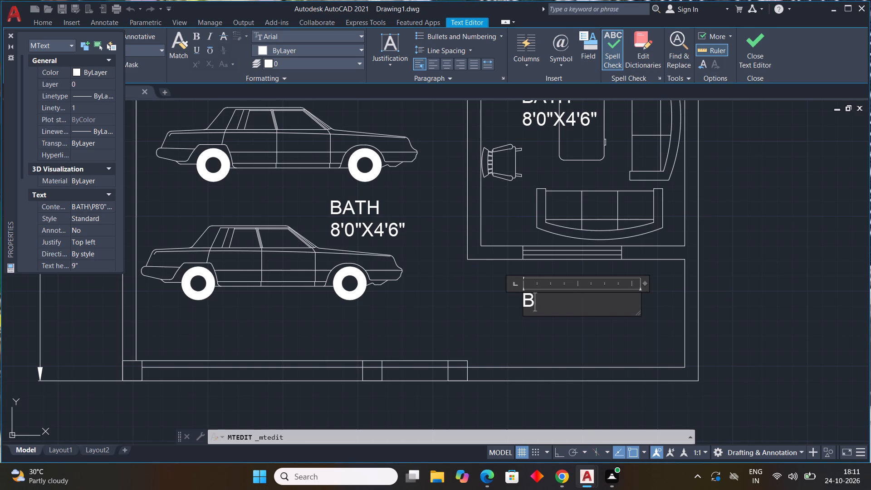
pyautogui.write('FRONT')
pyautogui.press('space')
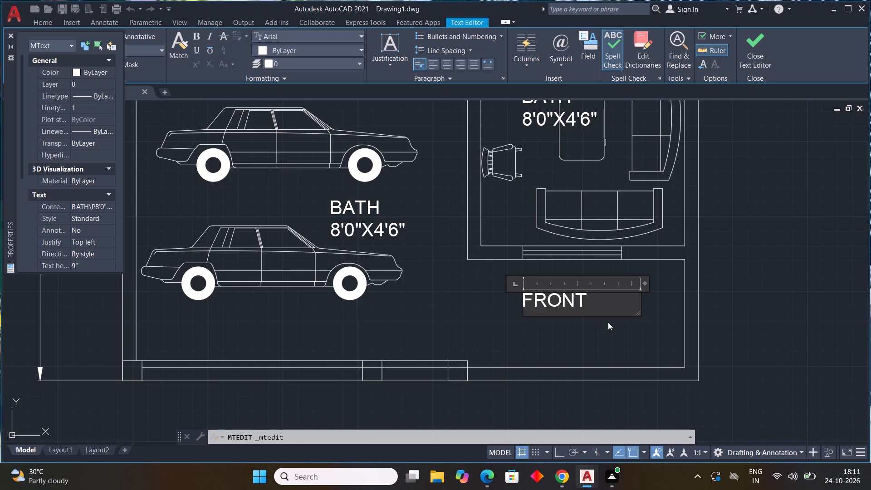
pyautogui.write('LAWN')
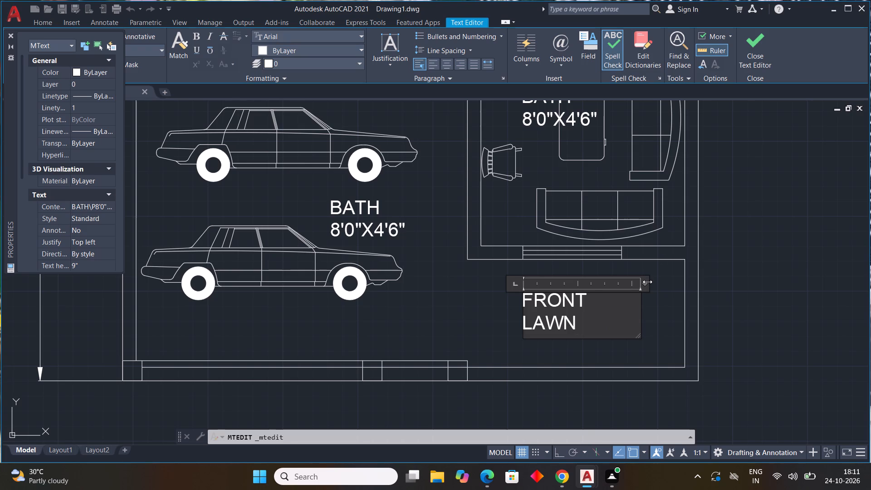
pyautogui.moveTo(647, 282); pyautogui.dragTo(691, 277)
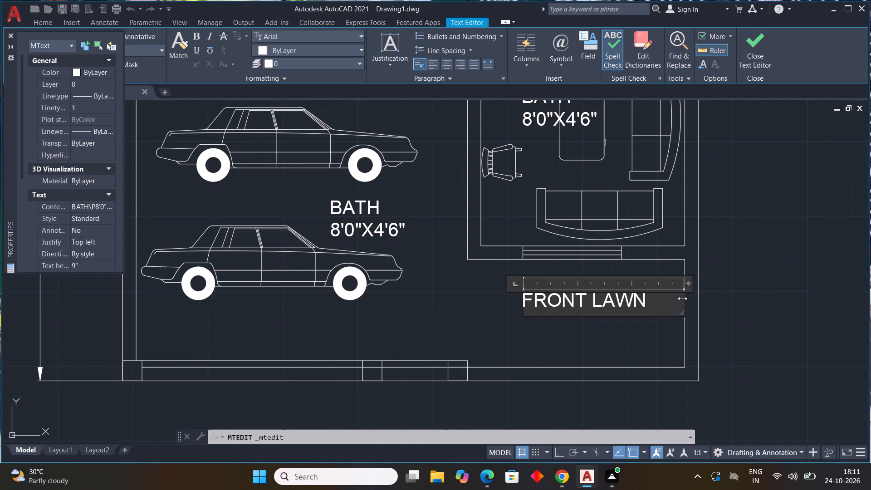
pyautogui.press('Return')
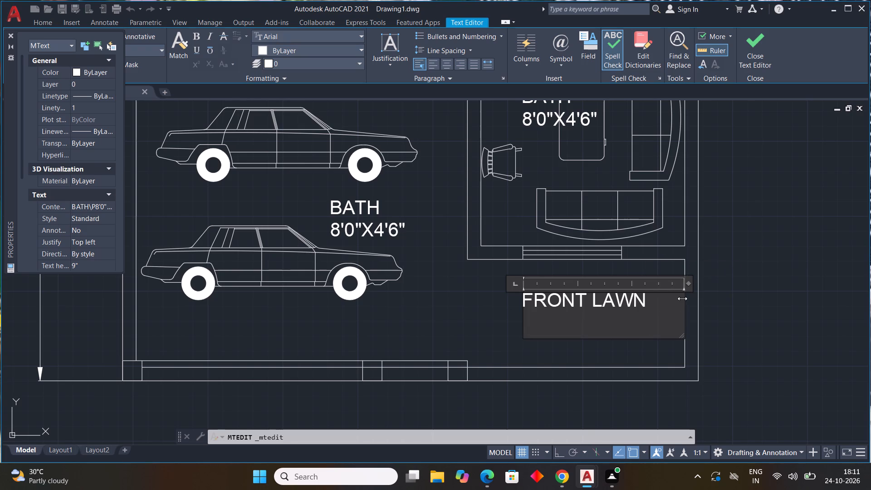
pyautogui.write('6\'0"')
pyautogui.press('x')
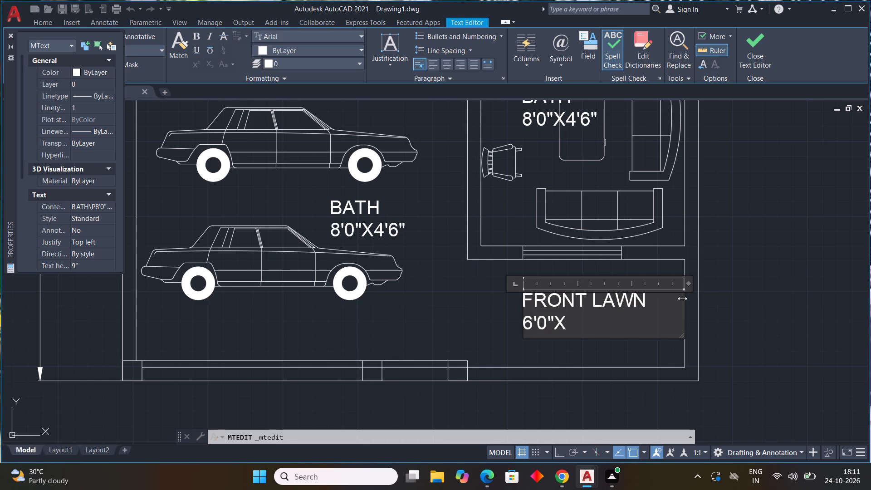
pyautogui.write('12\'9"')
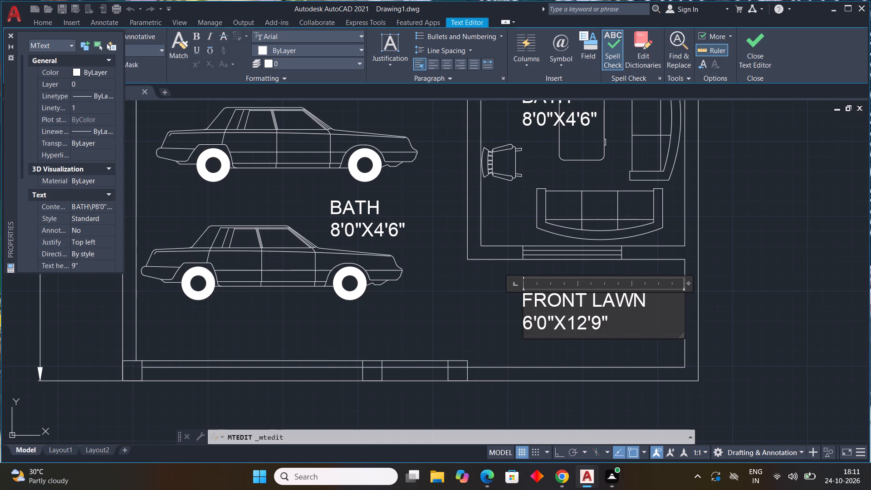
pyautogui.click(448, 303)
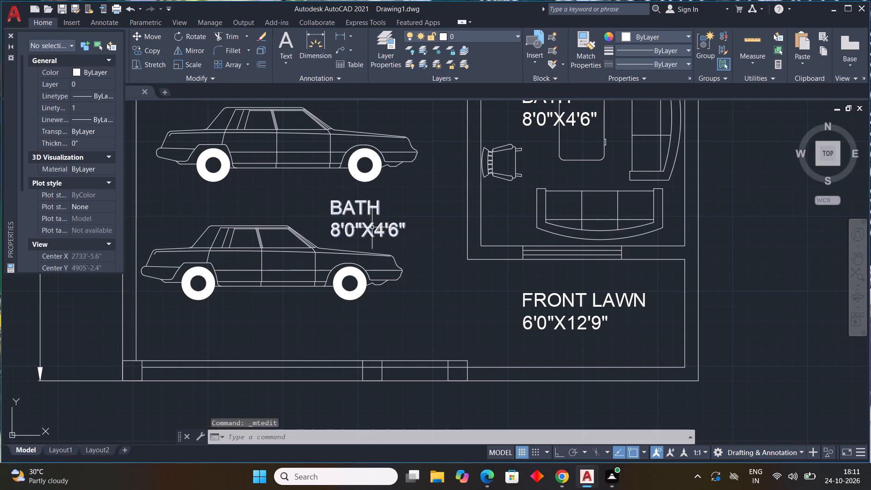
# Widen the label between the two cars and rewrite it as CAR PORCH with 18'3"X16'7" on the second line.
pyautogui.doubleClick(368, 225)
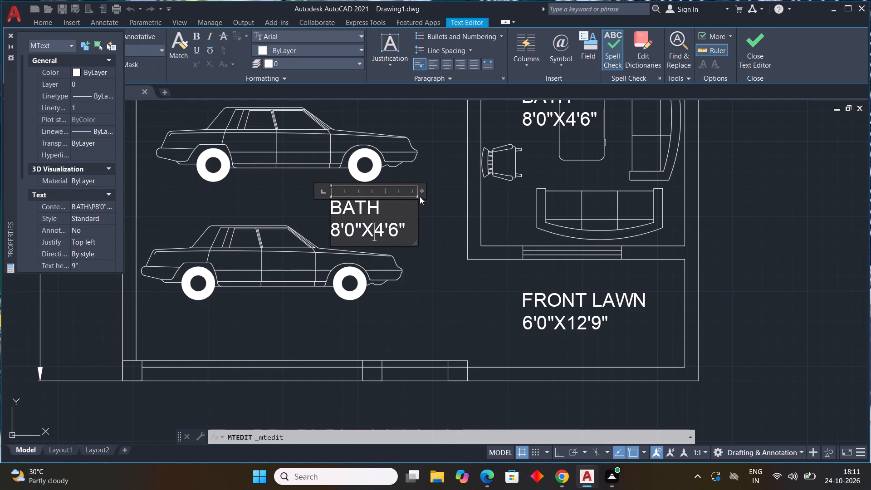
pyautogui.moveTo(421, 189); pyautogui.dragTo(506, 197)
pyautogui.click(433, 232)
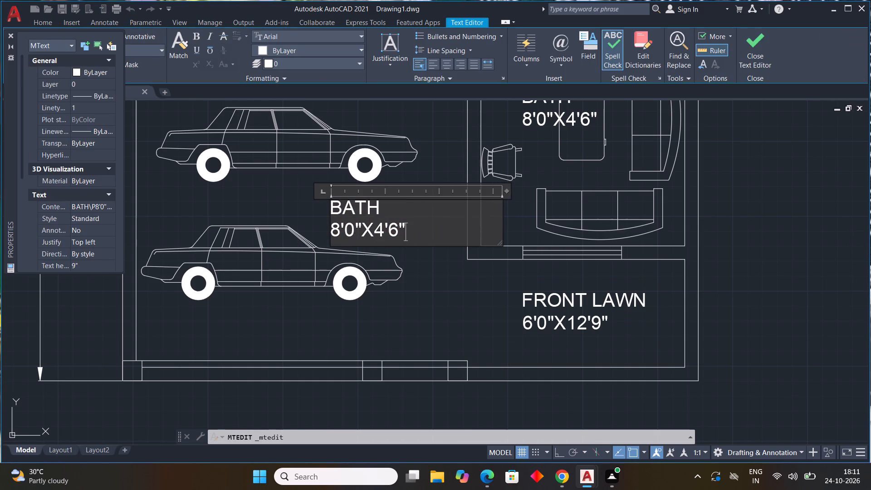
pyautogui.press('BackSpace')
pyautogui.press('BackSpace')
pyautogui.press('BackSpace')
pyautogui.press('BackSpace')
pyautogui.press('BackSpace')
pyautogui.press('BackSpace')
pyautogui.press('BackSpace')
pyautogui.press('BackSpace')
pyautogui.press('BackSpace')
pyautogui.press('BackSpace')
pyautogui.press('BackSpace')
pyautogui.press('BackSpace')
pyautogui.press('BackSpace')
pyautogui.press('BackSpace')
pyautogui.press('BackSpace')
pyautogui.press('BackSpace')
pyautogui.press('BackSpace')
pyautogui.press('BackSpace')
pyautogui.press('BackSpace')
pyautogui.press('BackSpace')
pyautogui.write('CAR PORCH')
pyautogui.press('Return')
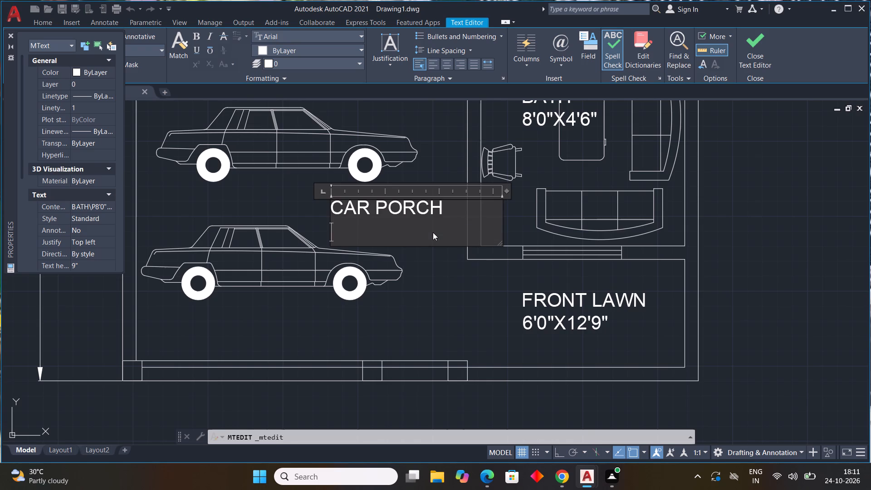
pyautogui.write('18\'3"X')
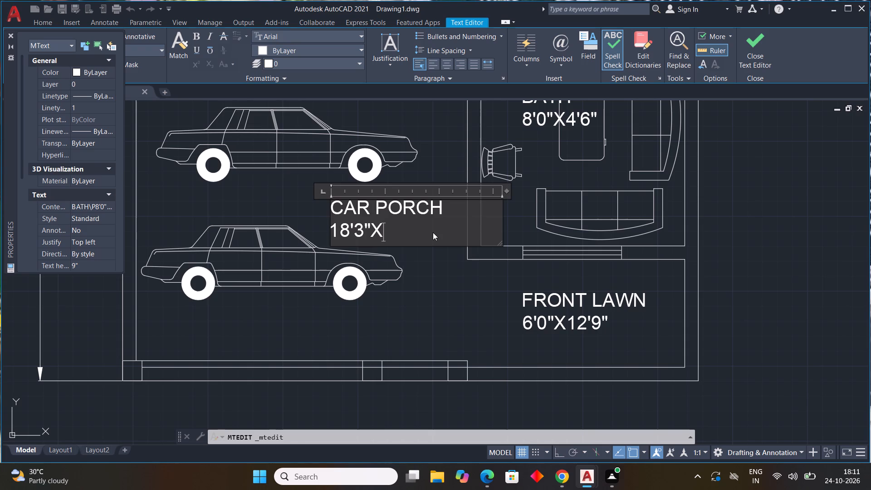
pyautogui.write("16'")
pyautogui.press('7')
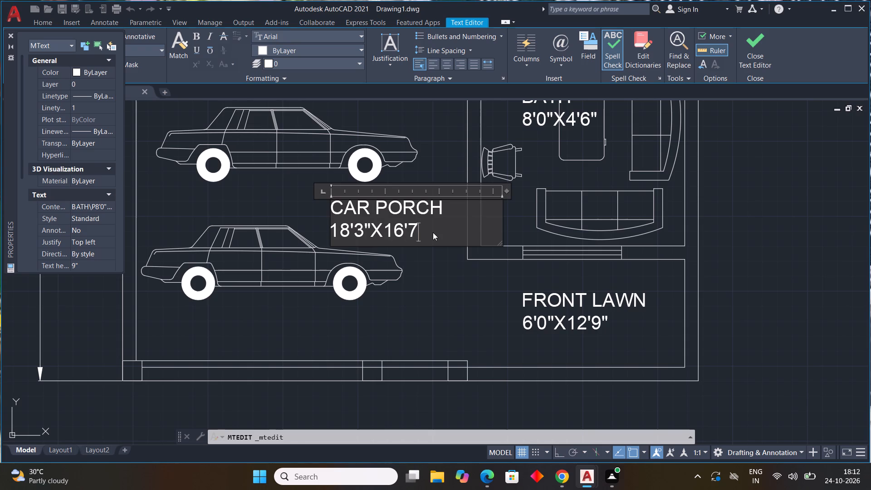
pyautogui.hotkey('shift', '"')
pyautogui.click(426, 257)
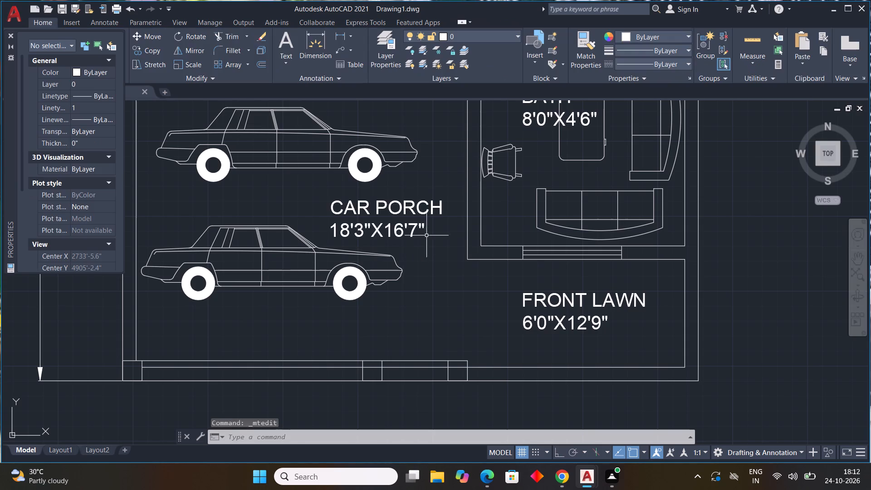
# Widen the label in the lower-right sitting room and rewrite it as DRAWING with 11'6"X15'6" on the second line.
pyautogui.scroll(-2, 428, 235)
pyautogui.moveTo(430, 252); pyautogui.dragTo(401, 312, button='middle')
pyautogui.doubleClick(439, 252)
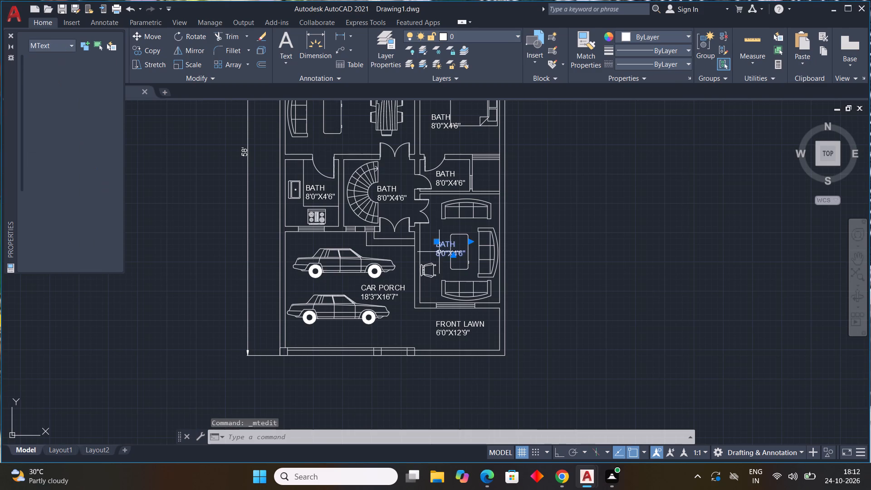
pyautogui.moveTo(476, 231); pyautogui.dragTo(504, 234)
pyautogui.click(478, 248)
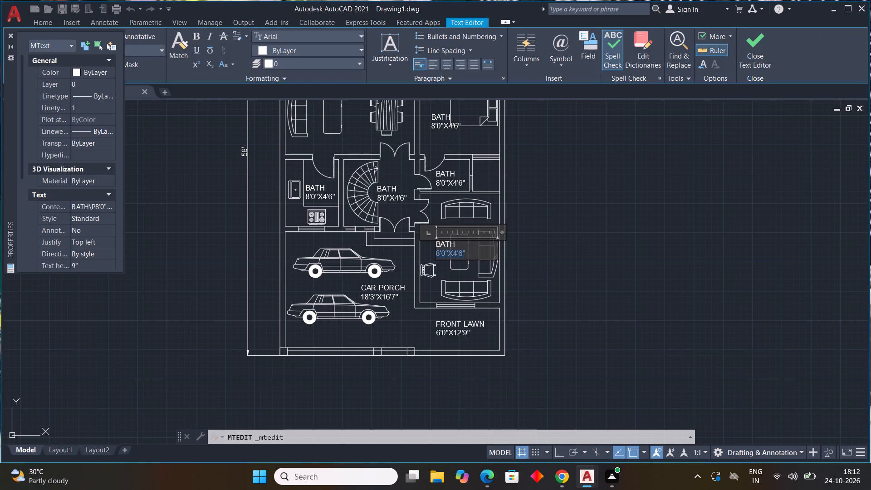
pyautogui.moveTo(470, 250); pyautogui.dragTo(431, 251)
pyautogui.moveTo(431, 251); pyautogui.dragTo(424, 240)
pyautogui.press('BackSpace')
pyautogui.press('BackSpace')
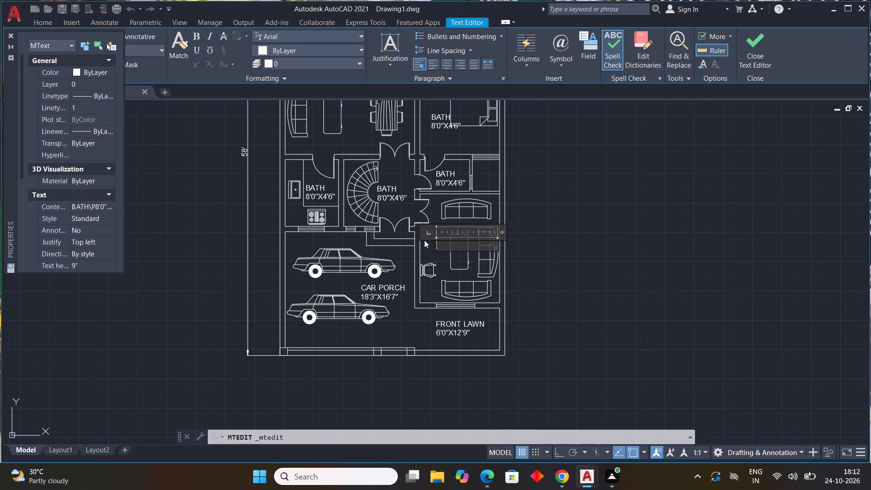
pyautogui.write('DRAW')
pyautogui.write('ING')
pyautogui.press('Return')
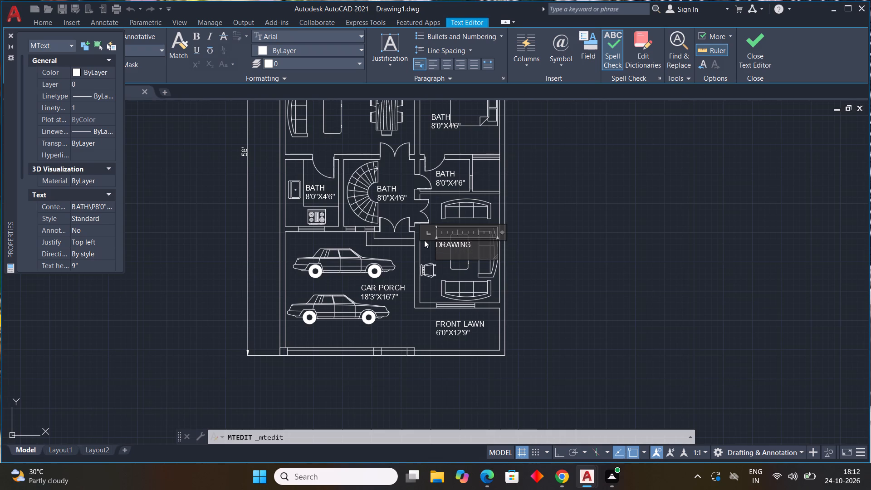
pyautogui.write('11\'6"')
pyautogui.press('x')
pyautogui.write("15'")
pyautogui.write('6"')
pyautogui.click(547, 261)
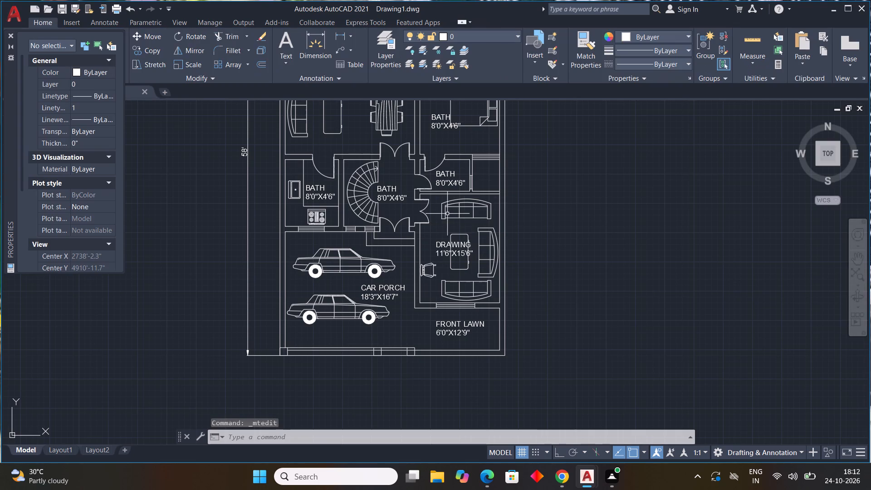
# Change the size line of the BATH label in the small room above the drawing room to 7'1"X4'6".
pyautogui.moveTo(445, 214); pyautogui.dragTo(477, 294, button='middle')
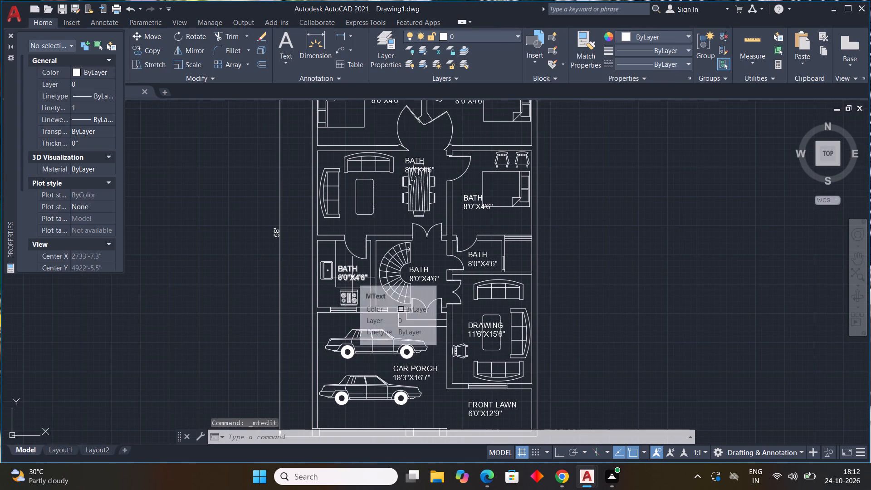
pyautogui.doubleClick(479, 264)
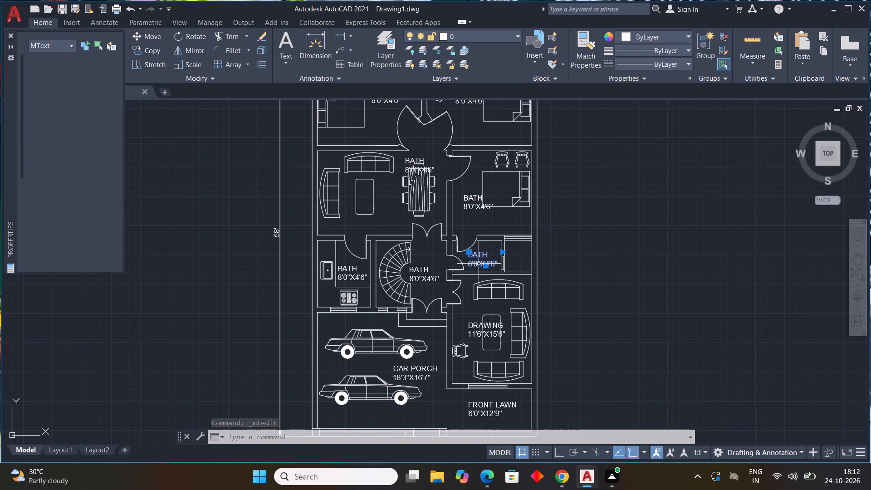
pyautogui.scroll(3, 493, 262)
pyautogui.click(510, 261)
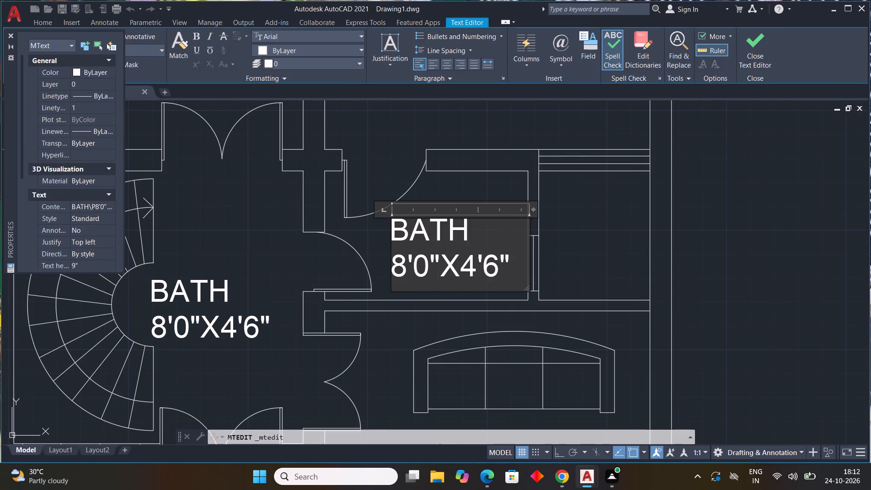
pyautogui.press('BackSpace')
pyautogui.press('BackSpace')
pyautogui.press('BackSpace')
pyautogui.press('BackSpace')
pyautogui.press('BackSpace')
pyautogui.press('BackSpace')
pyautogui.press('BackSpace')
pyautogui.press('BackSpace')
pyautogui.press('BackSpace')
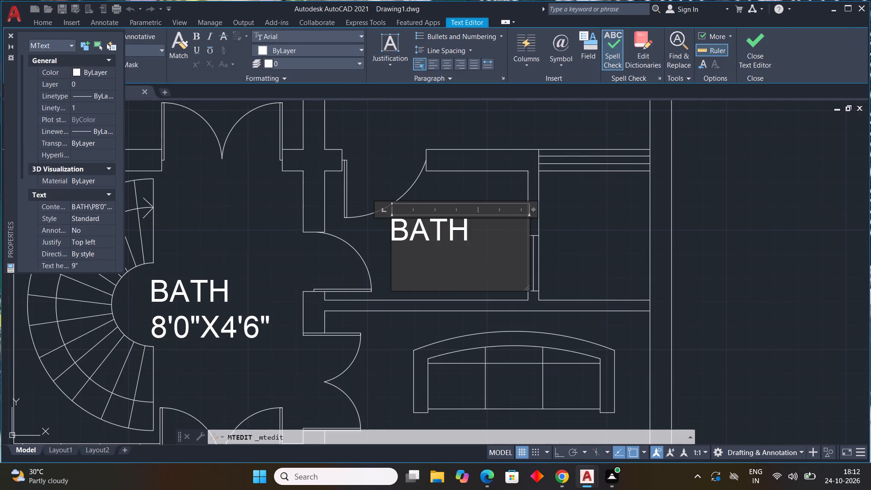
pyautogui.write("7'")
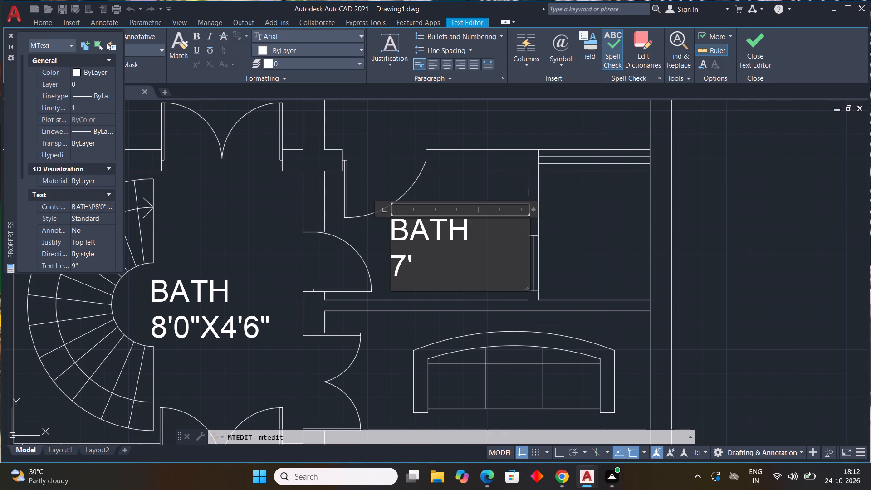
pyautogui.write('1"')
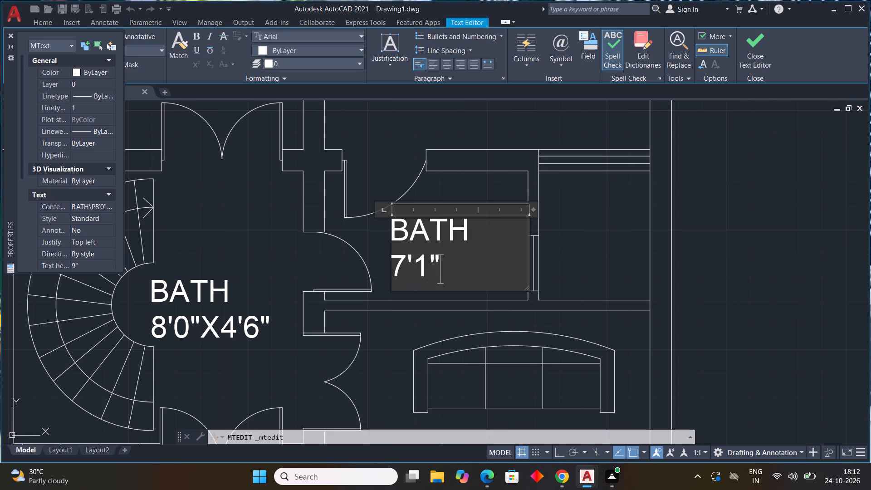
pyautogui.press('x')
pyautogui.write("4'")
pyautogui.write('6"')
pyautogui.click(486, 191)
# Widen the label beside the spiral staircase and rewrite it as ST.LOBBY with 9'10"X9'6" on the second line.
pyautogui.scroll(-1, 488, 205)
pyautogui.moveTo(488, 205); pyautogui.dragTo(538, 212, button='middle')
pyautogui.doubleClick(360, 268)
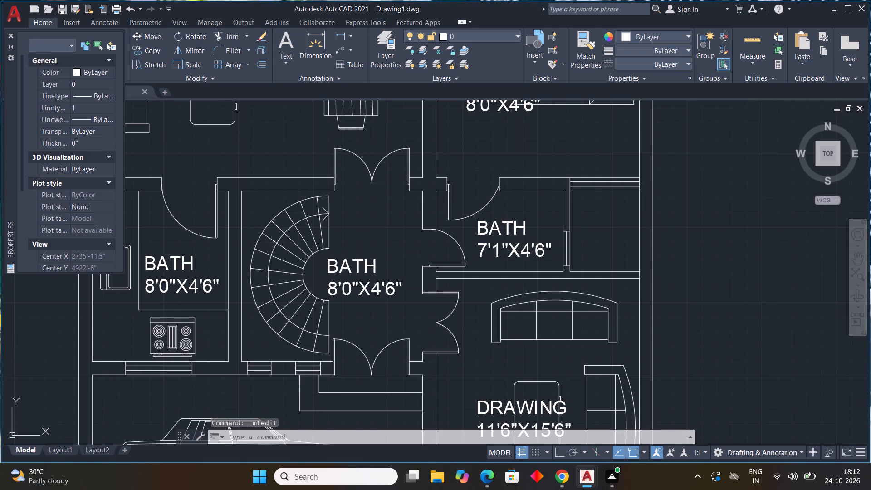
pyautogui.moveTo(419, 253); pyautogui.dragTo(429, 250)
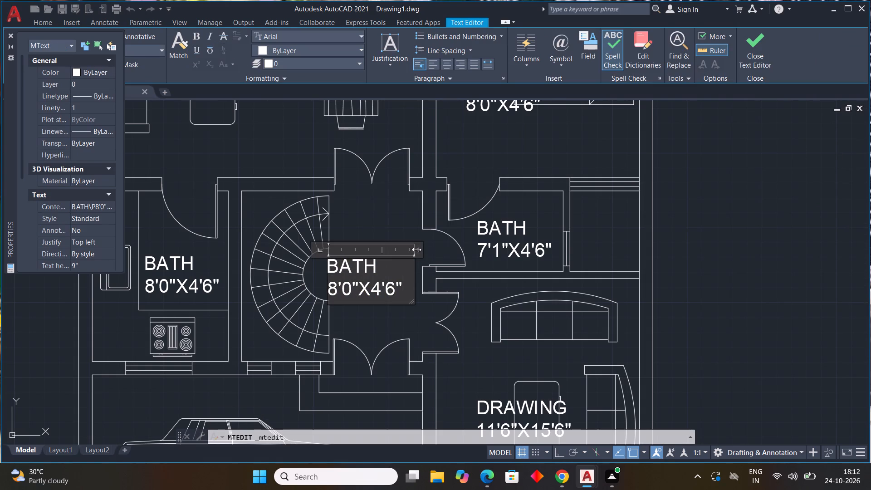
pyautogui.moveTo(417, 250); pyautogui.dragTo(470, 245)
pyautogui.click(416, 283)
pyautogui.press('BackSpace')
pyautogui.press('BackSpace')
pyautogui.press('BackSpace')
pyautogui.press('BackSpace')
pyautogui.press('BackSpace')
pyautogui.press('BackSpace')
pyautogui.press('BackSpace')
pyautogui.press('BackSpace')
pyautogui.press('BackSpace')
pyautogui.press('BackSpace')
pyautogui.press('BackSpace')
pyautogui.press('BackSpace')
pyautogui.press('BackSpace')
pyautogui.press('BackSpace')
pyautogui.press('BackSpace')
pyautogui.press('BackSpace')
pyautogui.press('BackSpace')
pyautogui.press('BackSpace')
pyautogui.press('BackSpace')
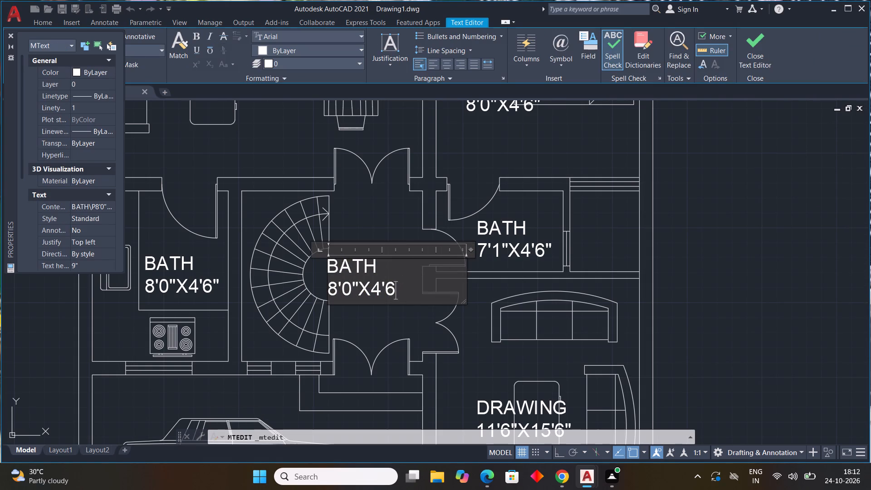
pyautogui.write('ST.')
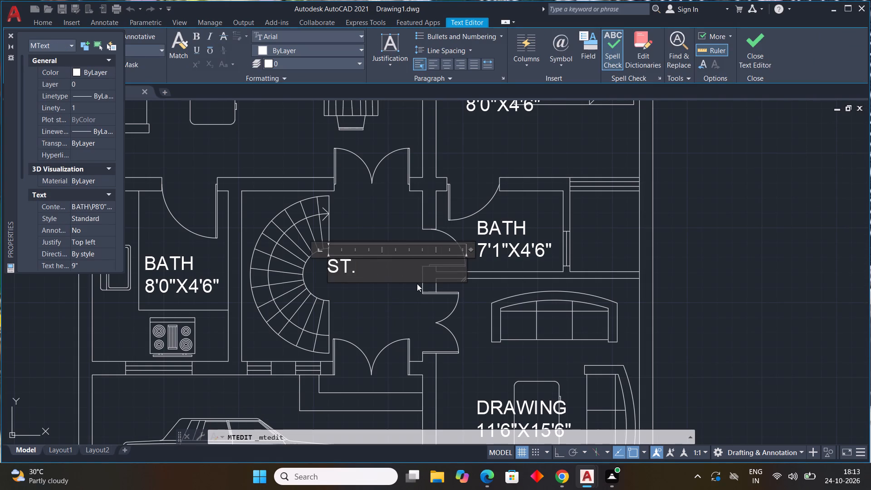
pyautogui.write('LOBBY')
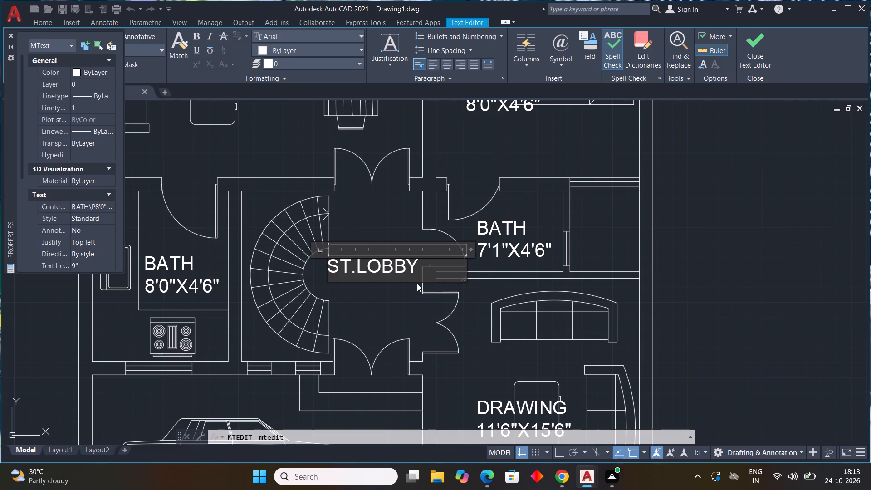
pyautogui.press('Return')
pyautogui.write("9'")
pyautogui.press('1')
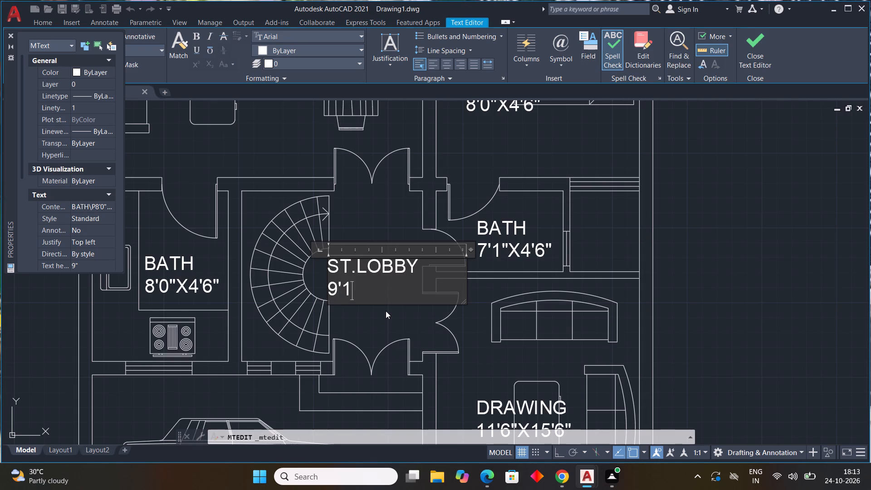
pyautogui.write('0"')
pyautogui.write('X9')
pyautogui.press("'")
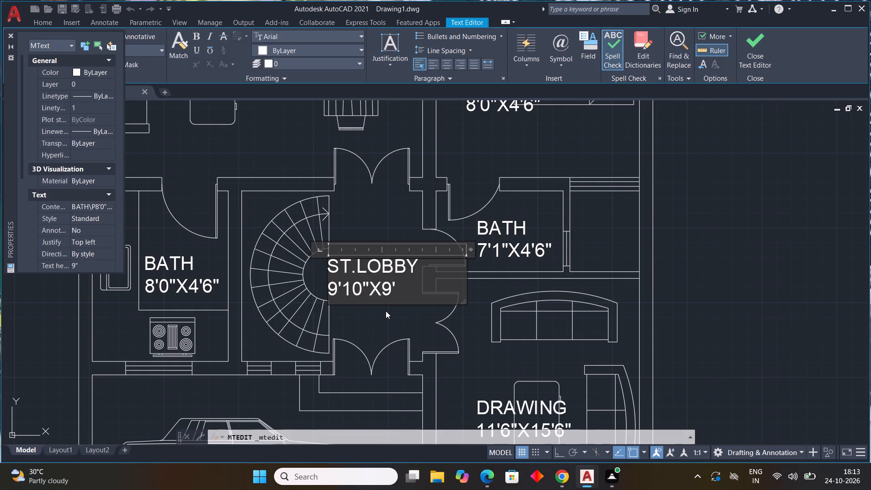
pyautogui.write('6"')
pyautogui.click(376, 219)
# Rewrite the label in the room with the sink and stove as KITCHEN with 7'7"X9'6" on the second line.
pyautogui.moveTo(372, 252); pyautogui.dragTo(399, 240, button='middle')
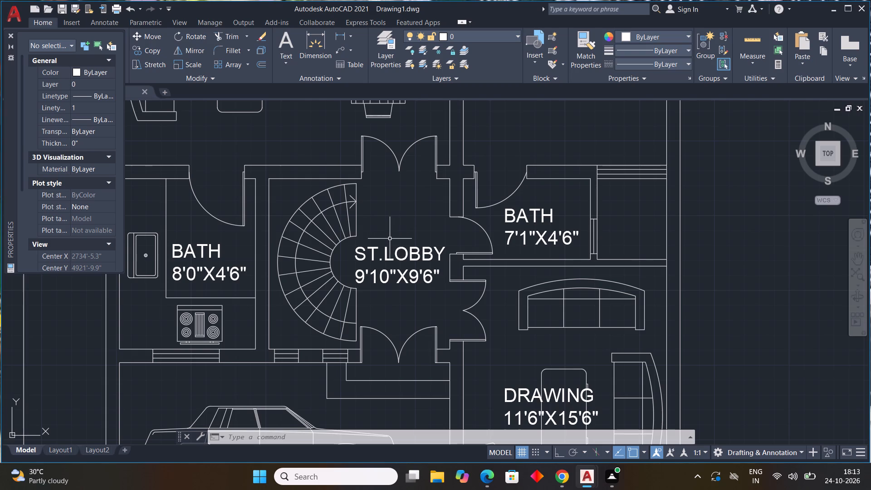
pyautogui.moveTo(384, 252); pyautogui.dragTo(526, 260, button='middle')
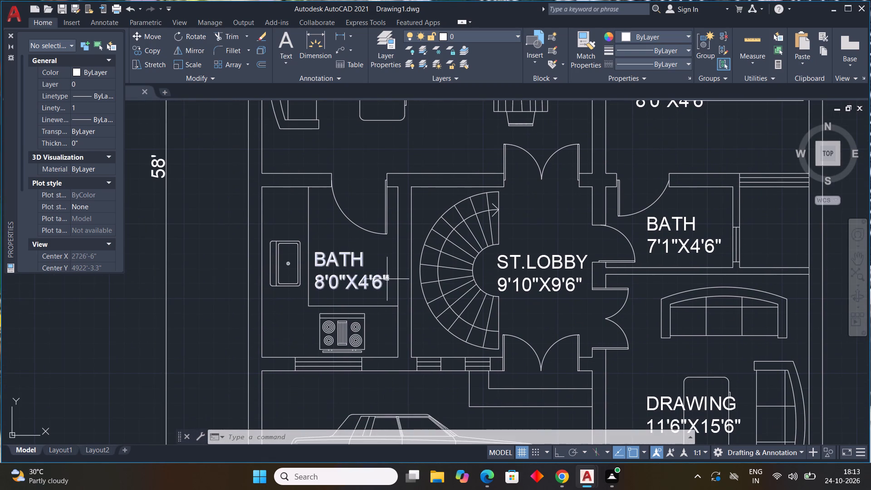
pyautogui.doubleClick(379, 279)
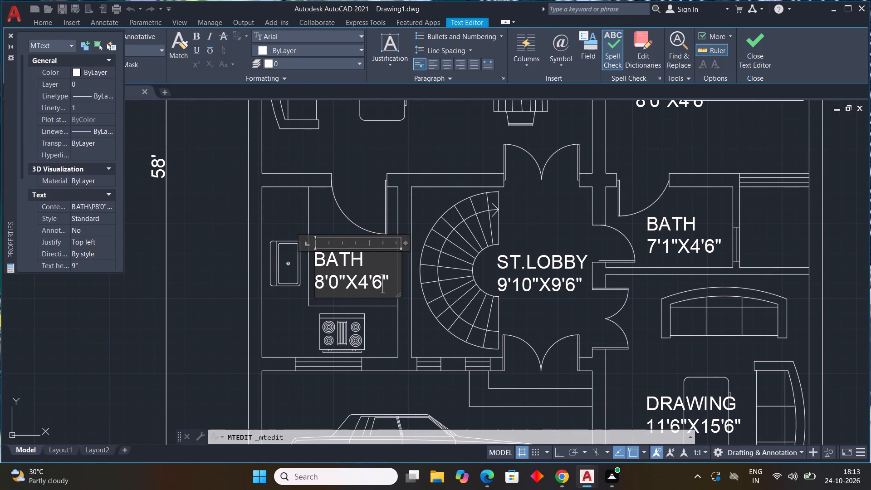
pyautogui.click(392, 280)
pyautogui.press('BackSpace')
pyautogui.press('BackSpace')
pyautogui.press('BackSpace')
pyautogui.press('BackSpace')
pyautogui.press('BackSpace')
pyautogui.press('BackSpace')
pyautogui.press('BackSpace')
pyautogui.press('BackSpace')
pyautogui.press('BackSpace')
pyautogui.press('BackSpace')
pyautogui.press('BackSpace')
pyautogui.press('BackSpace')
pyautogui.press('BackSpace')
pyautogui.press('BackSpace')
pyautogui.press('BackSpace')
pyautogui.press('BackSpace')
pyautogui.press('BackSpace')
pyautogui.press('BackSpace')
pyautogui.press('BackSpace')
pyautogui.press('BackSpace')
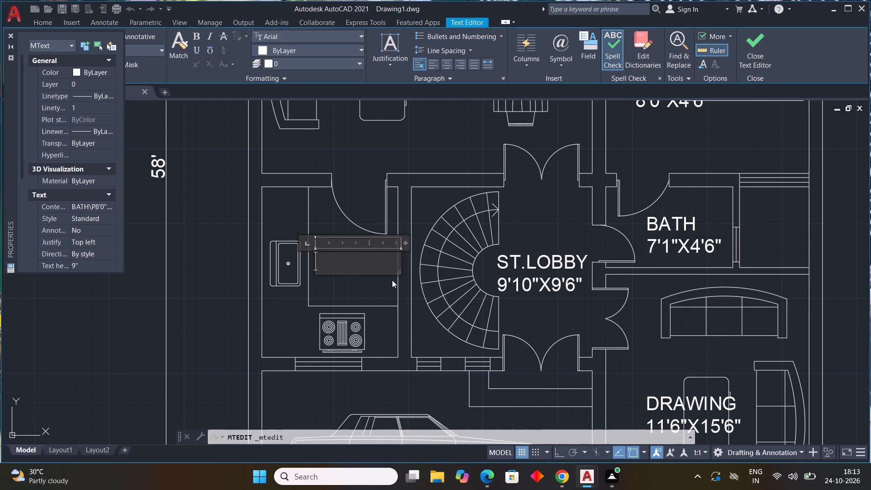
pyautogui.write('KITCHEN')
pyautogui.press('Return')
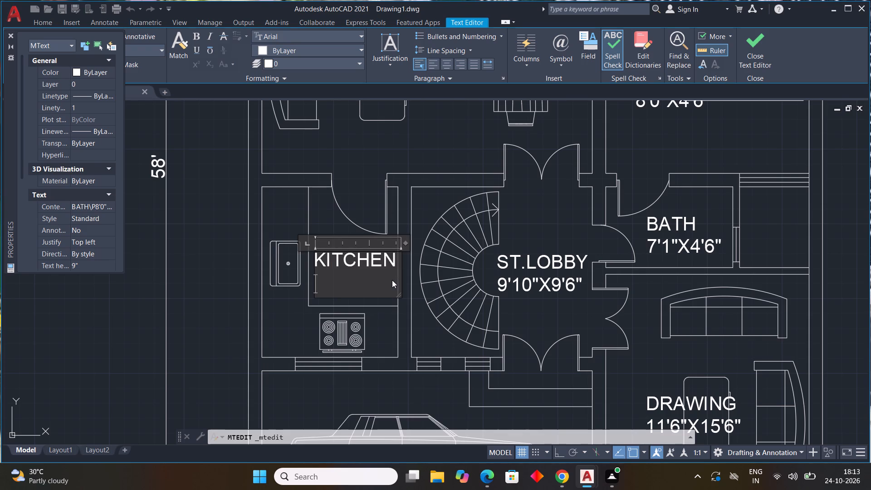
pyautogui.write("7'")
pyautogui.write('7"')
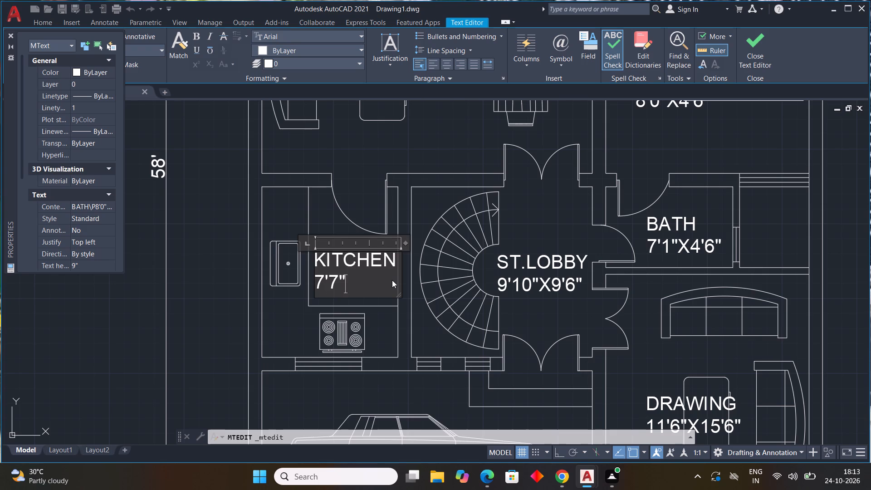
pyautogui.press('x')
pyautogui.write('9\'6"')
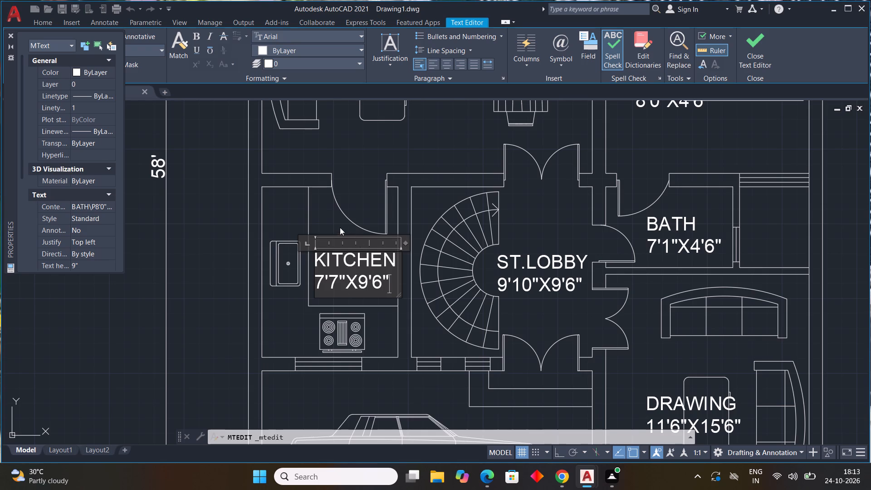
pyautogui.click(334, 225)
# Widen the label in the bedroom above the 7'1"X4'6" bath and rewrite it as BED with 11'4"X12'0" on the second line.
pyautogui.scroll(-1, 436, 226)
pyautogui.moveTo(436, 227); pyautogui.dragTo(352, 331, button='middle')
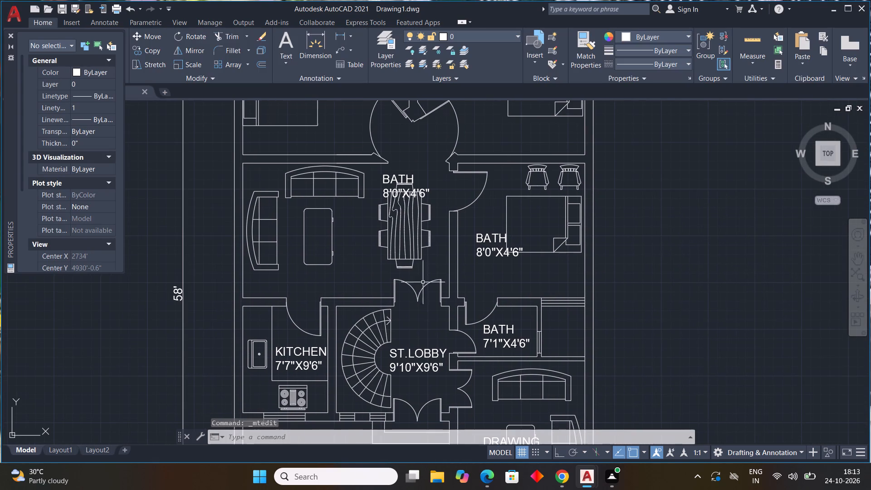
pyautogui.doubleClick(488, 236)
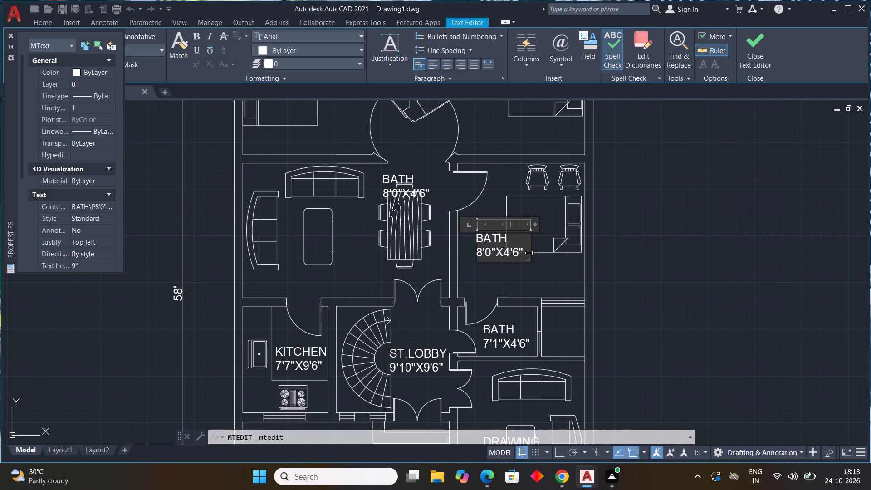
pyautogui.click(524, 251)
pyautogui.press('BackSpace')
pyautogui.press('BackSpace')
pyautogui.press('BackSpace')
pyautogui.press('BackSpace')
pyautogui.press('BackSpace')
pyautogui.press('BackSpace')
pyautogui.press('BackSpace')
pyautogui.press('BackSpace')
pyautogui.press('BackSpace')
pyautogui.press('BackSpace')
pyautogui.press('BackSpace')
pyautogui.press('BackSpace')
pyautogui.press('BackSpace')
pyautogui.press('BackSpace')
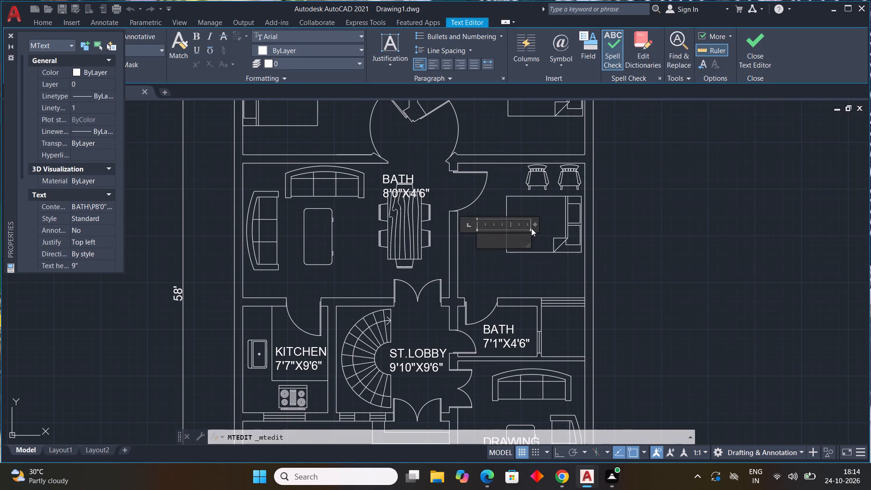
pyautogui.moveTo(535, 223); pyautogui.dragTo(565, 225)
pyautogui.write('BED')
pyautogui.press('space')
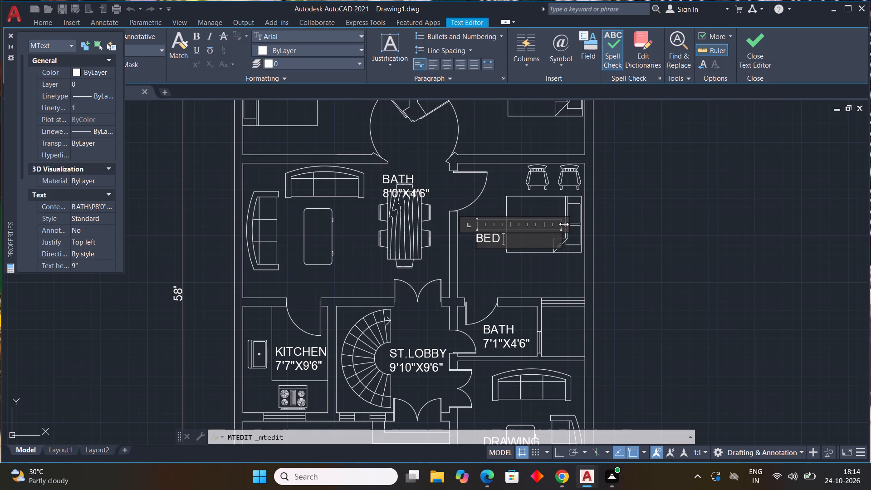
pyautogui.press('Return')
pyautogui.write('11')
pyautogui.press("'")
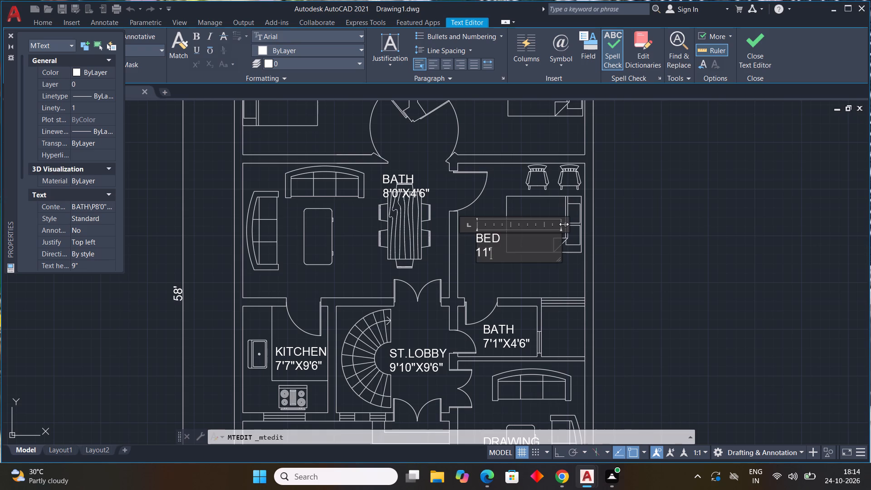
pyautogui.press('4')
pyautogui.hotkey('shift', '"')
pyautogui.press('x')
pyautogui.write('12\'0"')
pyautogui.click(491, 201)
# Widen the label above the dining table and rewrite it as LOUNGE with 18'4"X12'0" on the second line.
pyautogui.moveTo(394, 258); pyautogui.dragTo(428, 238, button='middle')
pyautogui.doubleClick(432, 156)
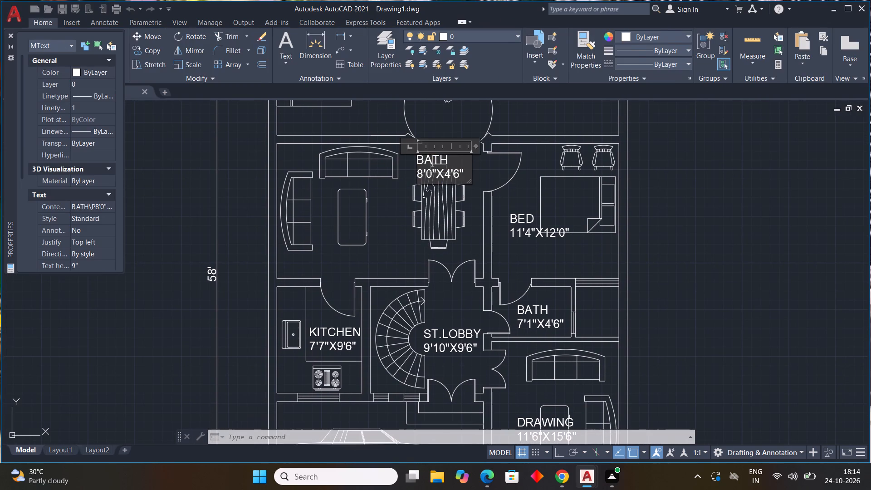
pyautogui.moveTo(476, 146); pyautogui.dragTo(512, 151)
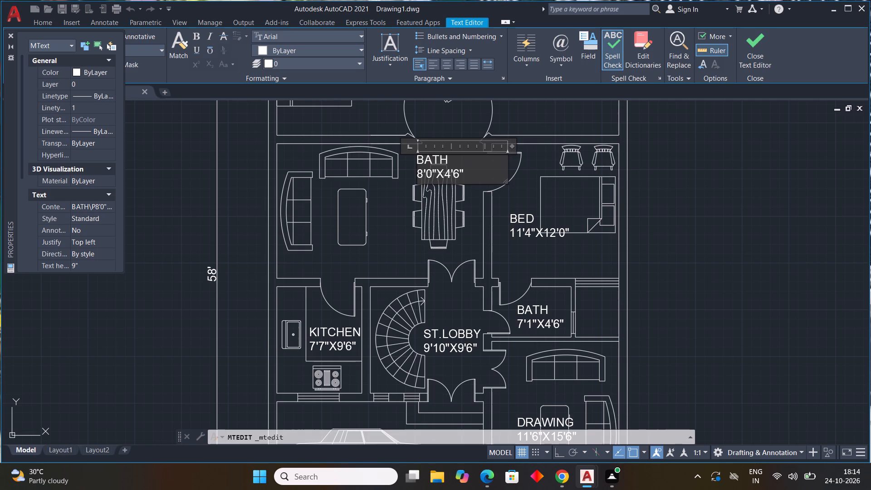
pyautogui.click(476, 176)
pyautogui.press('BackSpace')
pyautogui.press('BackSpace')
pyautogui.press('BackSpace')
pyautogui.press('BackSpace')
pyautogui.press('BackSpace')
pyautogui.press('BackSpace')
pyautogui.press('BackSpace')
pyautogui.press('BackSpace')
pyautogui.press('BackSpace')
pyautogui.press('BackSpace')
pyautogui.press('BackSpace')
pyautogui.press('BackSpace')
pyautogui.press('BackSpace')
pyautogui.press('BackSpace')
pyautogui.press('BackSpace')
pyautogui.press('BackSpace')
pyautogui.press('BackSpace')
pyautogui.press('BackSpace')
pyautogui.press('BackSpace')
pyautogui.press('BackSpace')
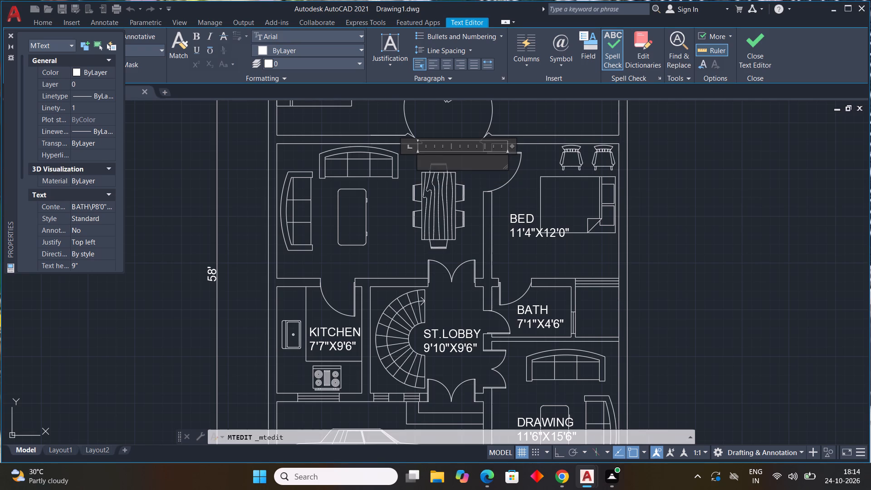
pyautogui.write('LOUNGE')
pyautogui.press('Return')
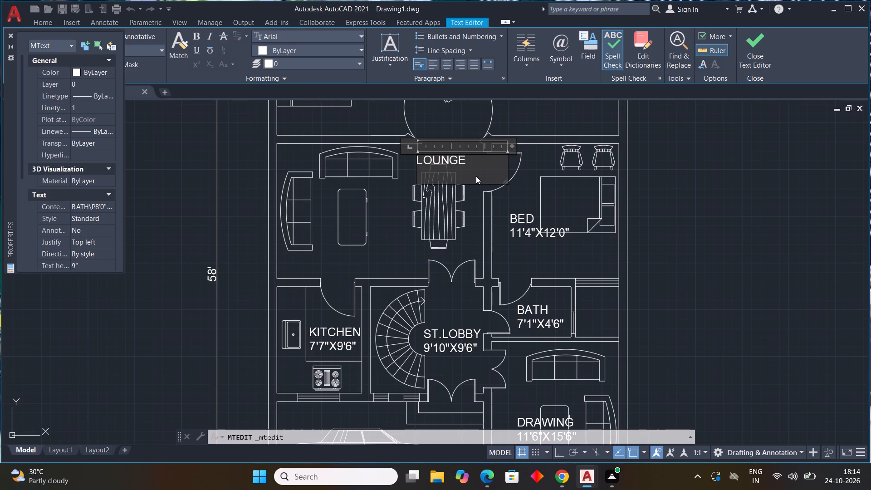
pyautogui.write("18'")
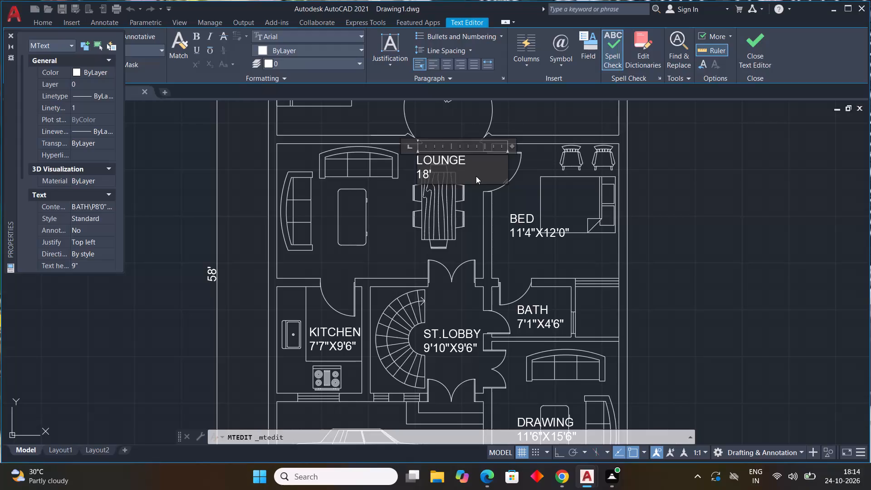
pyautogui.press('4')
pyautogui.hotkey('shift', '"')
pyautogui.press('x')
pyautogui.write('12')
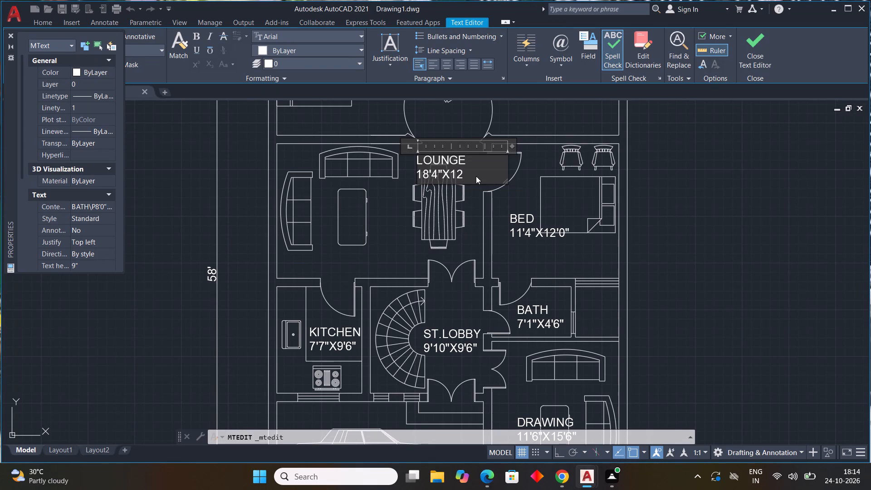
pyautogui.write('\'0"')
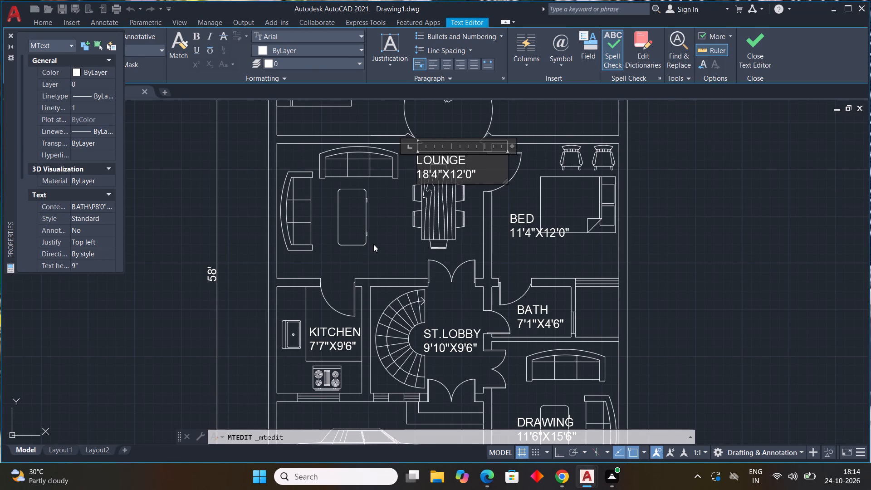
pyautogui.click(373, 244)
# Widen the label in the plan's upper-left bedroom and rewrite it as BED with 14'10"X11'0" on the second line.
pyautogui.moveTo(389, 195); pyautogui.dragTo(304, 352, button='middle')
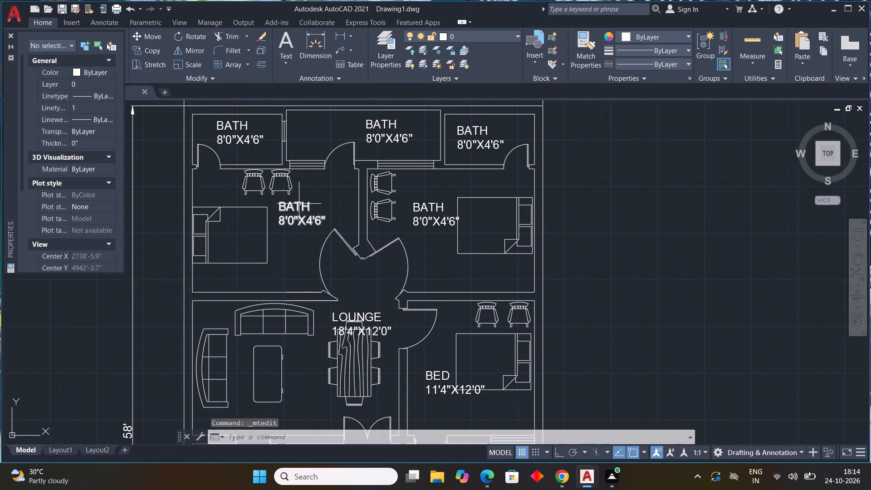
pyautogui.doubleClick(299, 204)
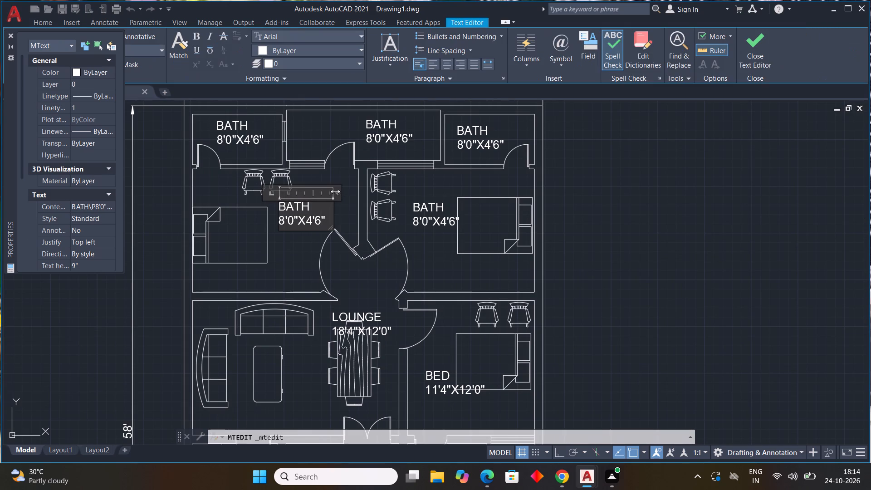
pyautogui.moveTo(335, 191); pyautogui.dragTo(386, 191)
pyautogui.click(340, 216)
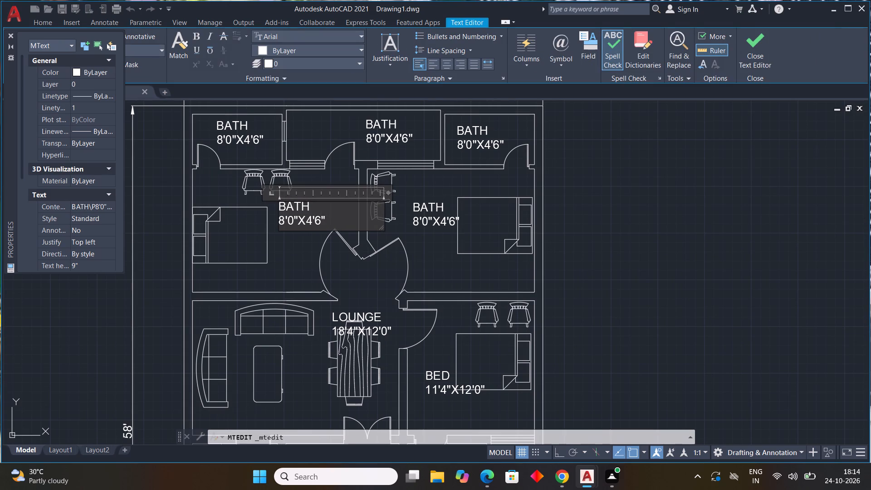
pyautogui.press('BackSpace')
pyautogui.press('BackSpace')
pyautogui.press('BackSpace')
pyautogui.press('BackSpace')
pyautogui.press('BackSpace')
pyautogui.press('BackSpace')
pyautogui.press('BackSpace')
pyautogui.press('BackSpace')
pyautogui.press('BackSpace')
pyautogui.press('BackSpace')
pyautogui.press('BackSpace')
pyautogui.press('BackSpace')
pyautogui.press('BackSpace')
pyautogui.press('BackSpace')
pyautogui.press('BackSpace')
pyautogui.press('BackSpace')
pyautogui.press('BackSpace')
pyautogui.press('BackSpace')
pyautogui.press('BackSpace')
pyautogui.press('BackSpace')
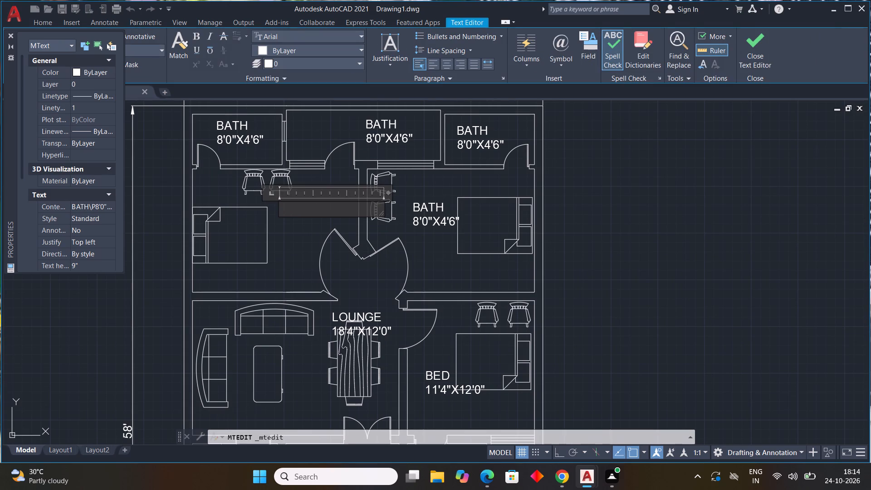
pyautogui.write('BED')
pyautogui.press('space')
pyautogui.press('Return')
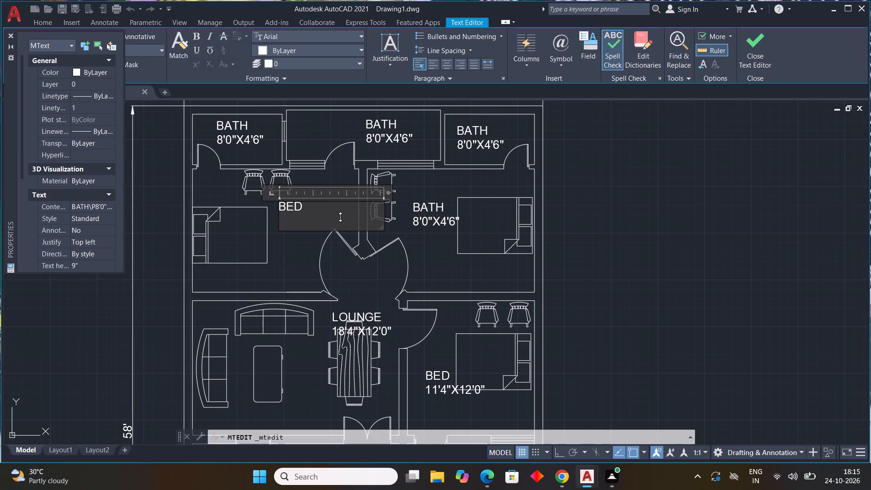
pyautogui.write("14'1")
pyautogui.press('0')
pyautogui.hotkey('shift', '"')
pyautogui.press('x')
pyautogui.write('11')
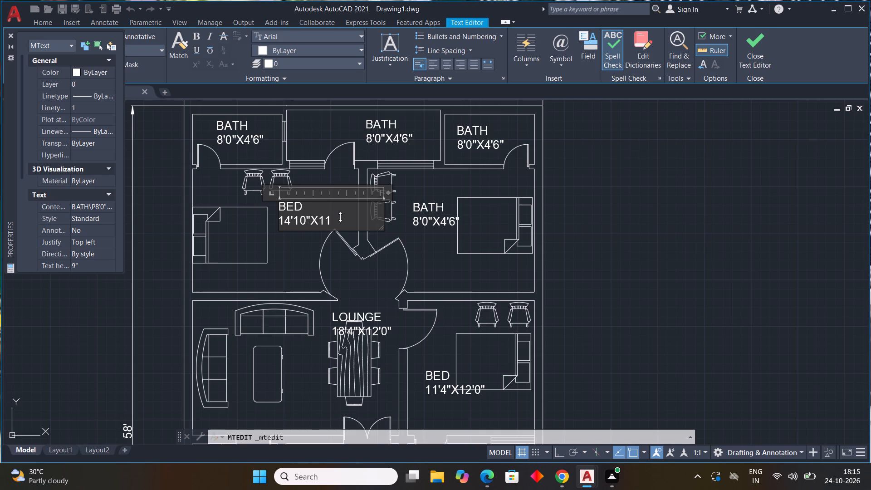
pyautogui.write('\'0"')
pyautogui.click(288, 248)
# Widen the label in the plan's upper-right bedroom and rewrite it as BED with 14'10"X11'0" on the second line.
pyautogui.moveTo(320, 237); pyautogui.dragTo(292, 254, button='middle')
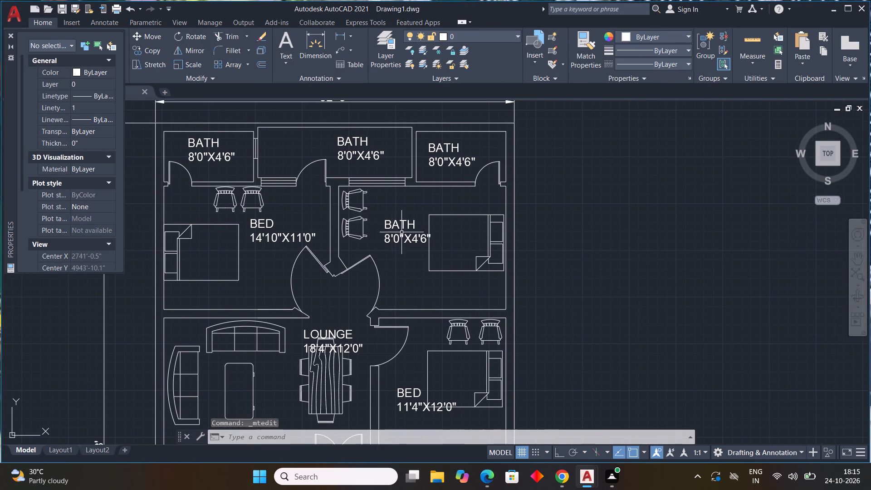
pyautogui.doubleClick(401, 226)
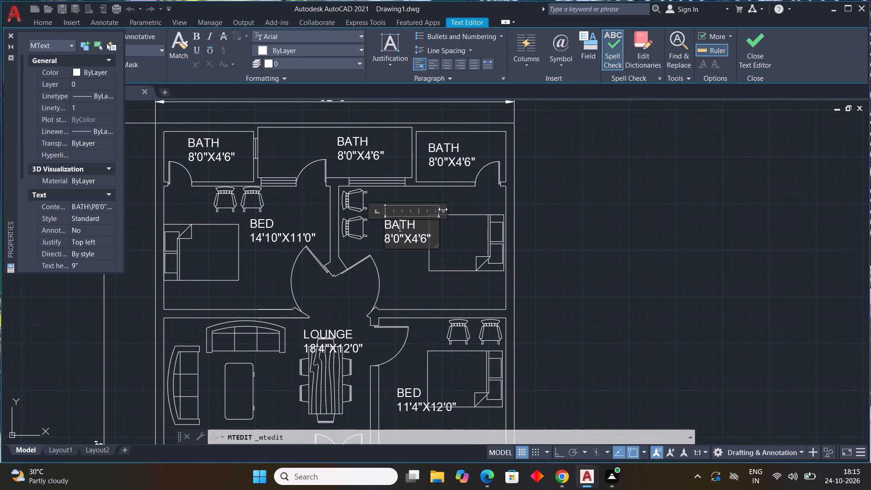
pyautogui.click(443, 207)
pyautogui.moveTo(442, 211); pyautogui.dragTo(474, 201)
pyautogui.click(439, 230)
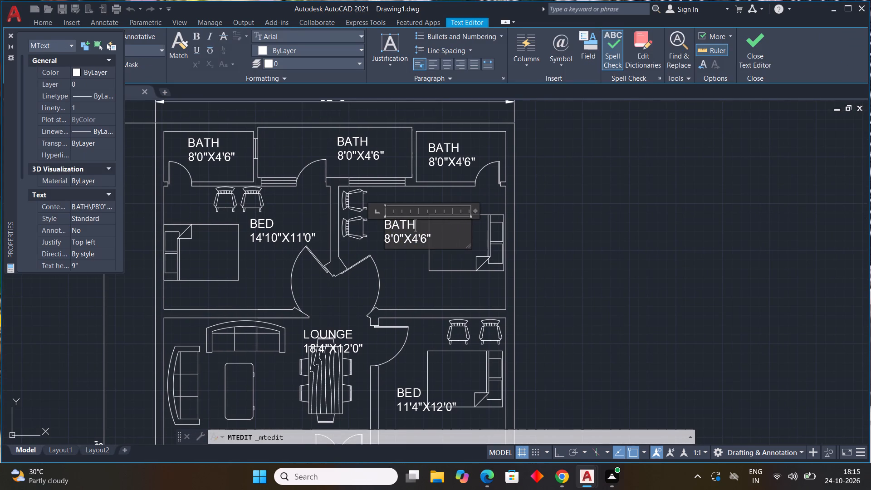
pyautogui.click(435, 246)
pyautogui.press('BackSpace')
pyautogui.press('BackSpace')
pyautogui.press('BackSpace')
pyautogui.press('BackSpace')
pyautogui.press('BackSpace')
pyautogui.press('BackSpace')
pyautogui.press('BackSpace')
pyautogui.press('BackSpace')
pyautogui.press('BackSpace')
pyautogui.press('BackSpace')
pyautogui.press('BackSpace')
pyautogui.press('BackSpace')
pyautogui.press('BackSpace')
pyautogui.press('BackSpace')
pyautogui.press('BackSpace')
pyautogui.press('BackSpace')
pyautogui.press('BackSpace')
pyautogui.press('BackSpace')
pyautogui.press('BackSpace')
pyautogui.press('BackSpace')
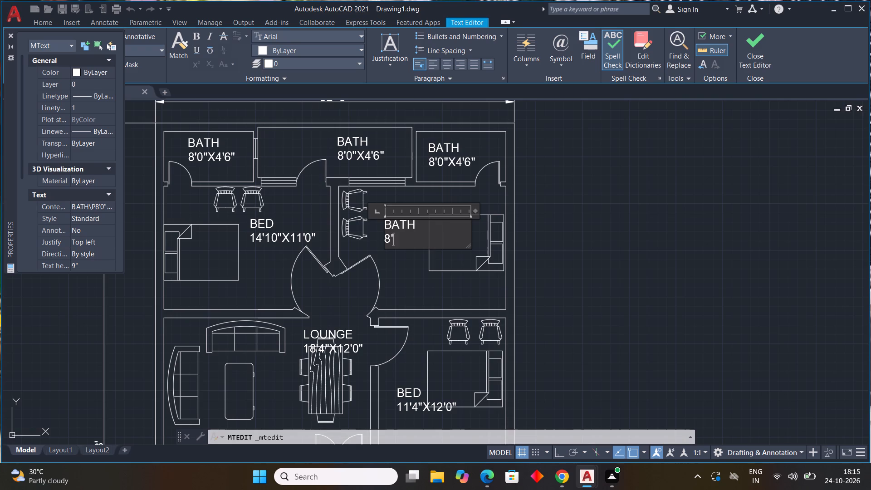
pyautogui.write('BED')
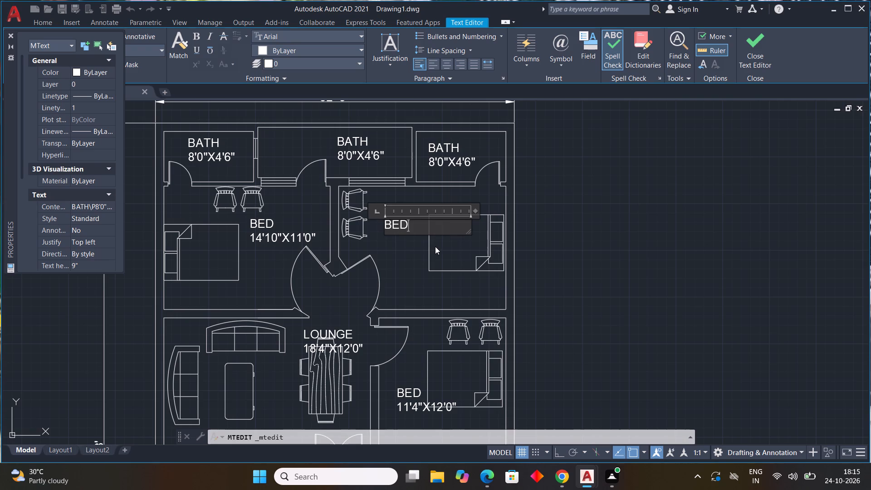
pyautogui.press('Return')
pyautogui.write("14'")
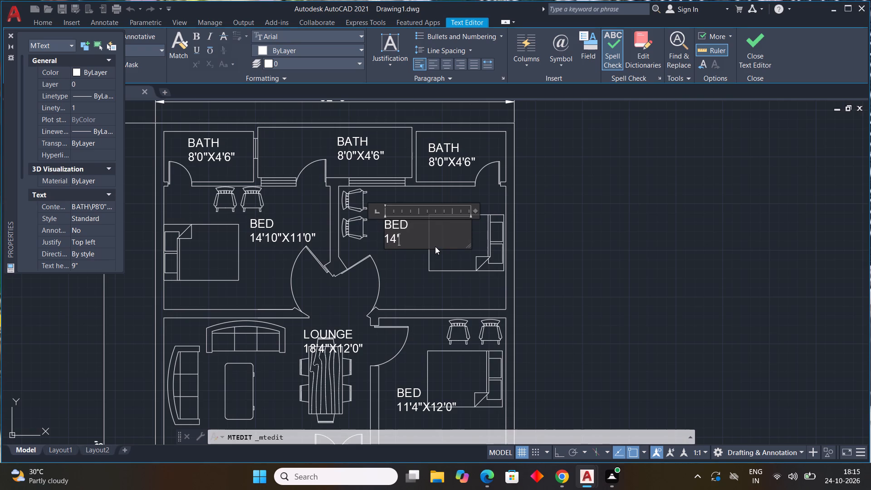
pyautogui.write('10"')
pyautogui.press('x')
pyautogui.write('11')
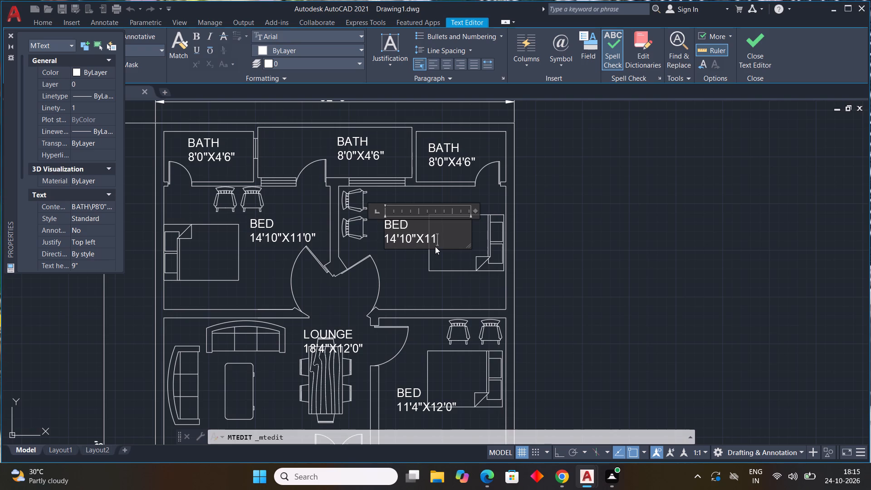
pyautogui.write('\'0"')
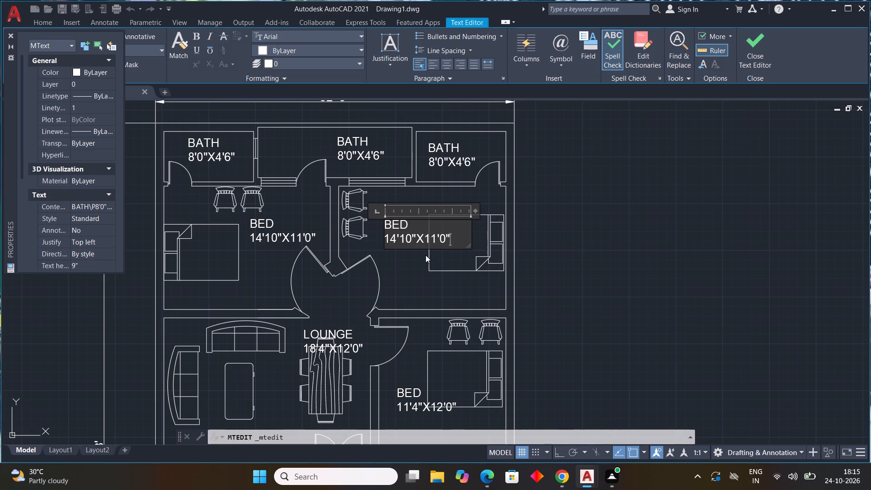
pyautogui.click(417, 263)
# Open the BATH label in the plan's upper-right bathroom and review its text.
pyautogui.moveTo(427, 212); pyautogui.dragTo(460, 271, button='middle')
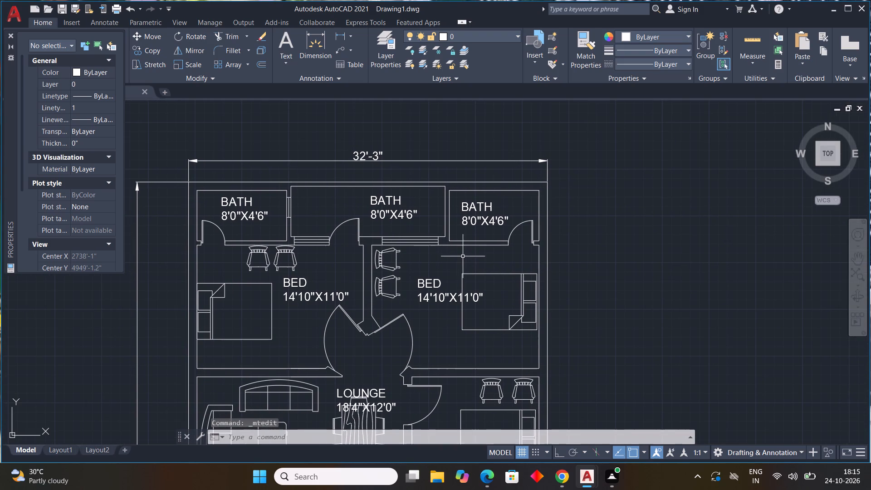
pyautogui.doubleClick(483, 224)
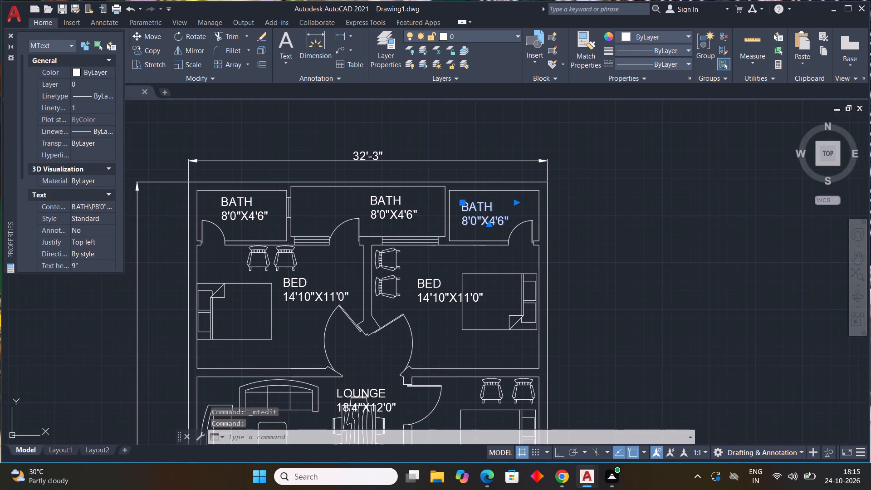
pyautogui.scroll(3, 491, 223)
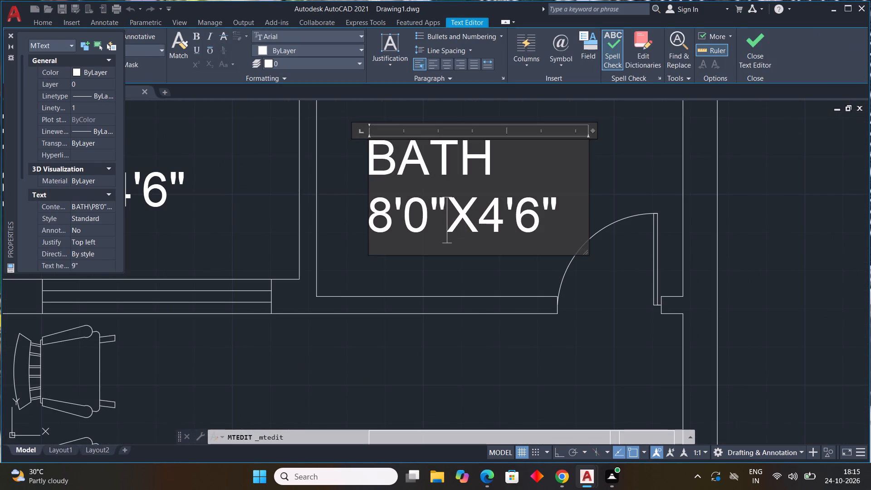
pyautogui.click(646, 163)
pyautogui.scroll(-1, 500, 195)
pyautogui.moveTo(504, 197); pyautogui.dragTo(664, 202, button='middle')
pyautogui.middleClick(665, 202)
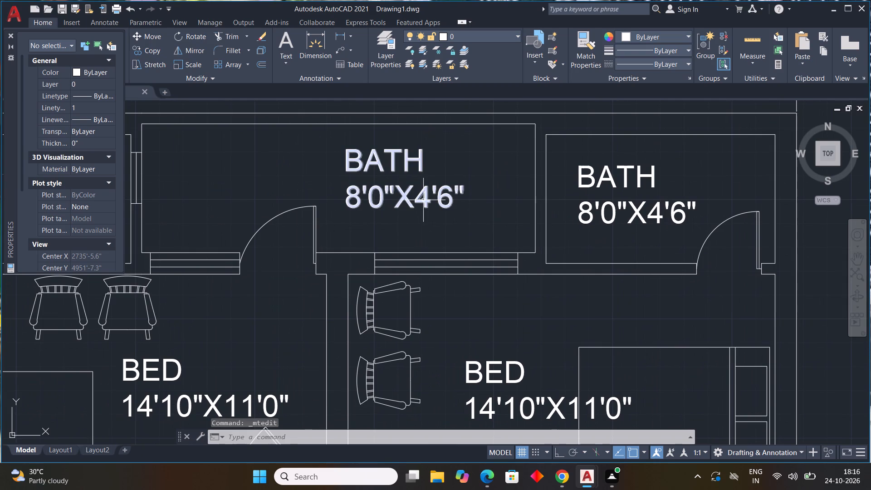
# Widen the BATH label between the two upper bathrooms and rewrite it as LAUNDRY with 4'6" WIDE on the second line.
pyautogui.doubleClick(423, 200)
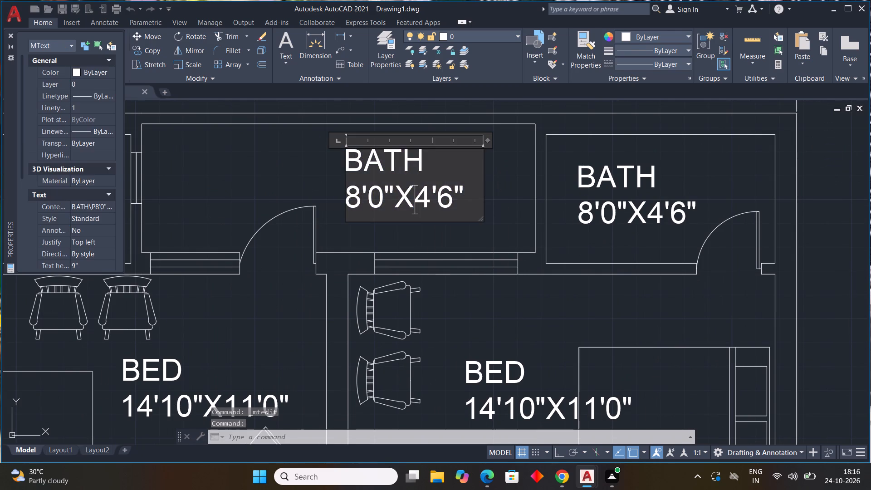
pyautogui.click(467, 195)
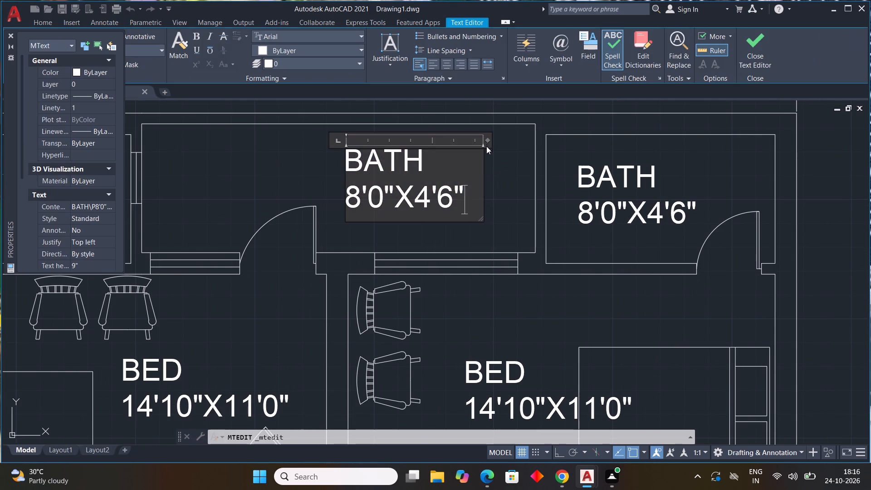
pyautogui.moveTo(486, 141); pyautogui.dragTo(543, 145)
pyautogui.press('BackSpace')
pyautogui.press('BackSpace')
pyautogui.press('BackSpace')
pyautogui.press('BackSpace')
pyautogui.press('BackSpace')
pyautogui.press('BackSpace')
pyautogui.press('BackSpace')
pyautogui.press('BackSpace')
pyautogui.press('BackSpace')
pyautogui.press('BackSpace')
pyautogui.press('BackSpace')
pyautogui.press('BackSpace')
pyautogui.press('BackSpace')
pyautogui.press('BackSpace')
pyautogui.press('BackSpace')
pyautogui.press('BackSpace')
pyautogui.press('BackSpace')
pyautogui.press('BackSpace')
pyautogui.press('BackSpace')
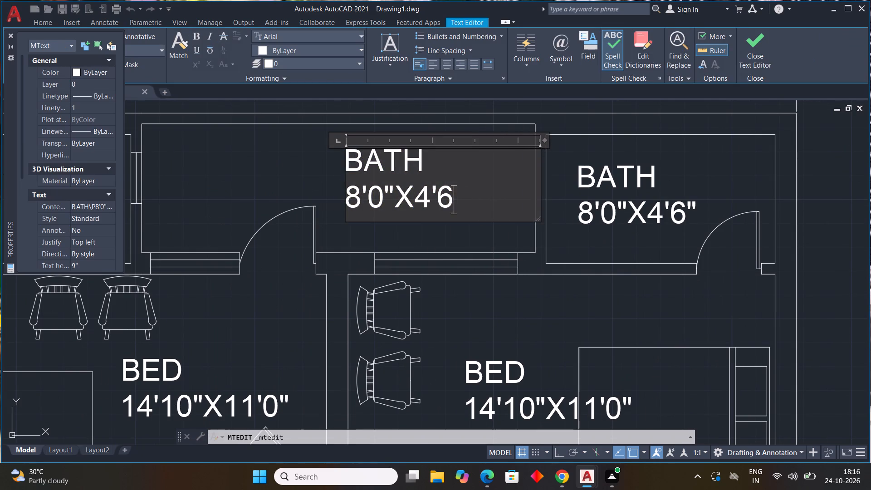
pyautogui.write('LAU')
pyautogui.write('NDRY')
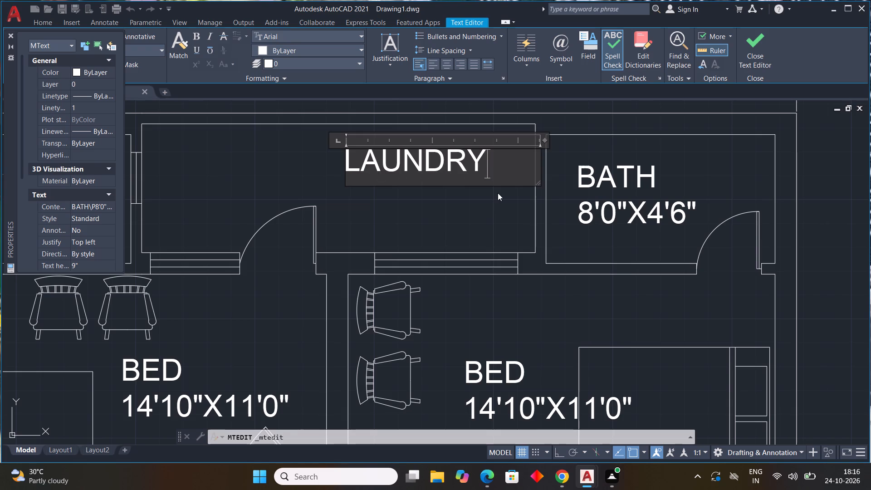
pyautogui.press('Return')
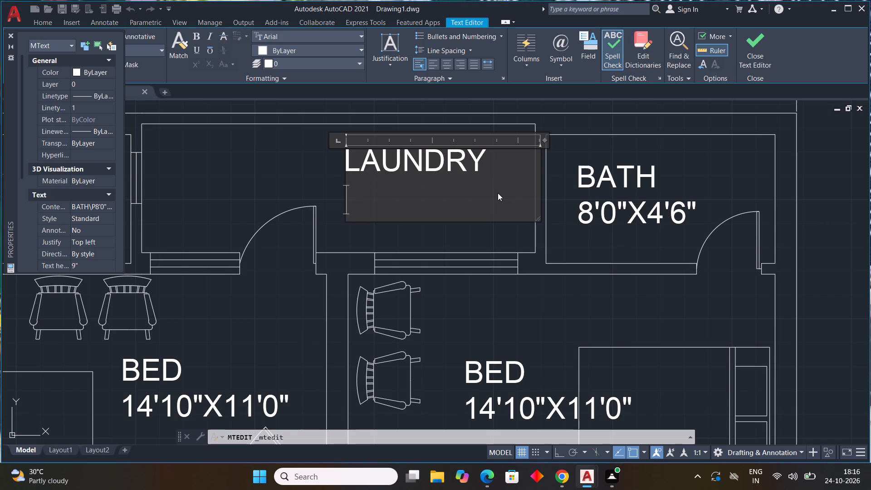
pyautogui.write('4\'6"')
pyautogui.press('space')
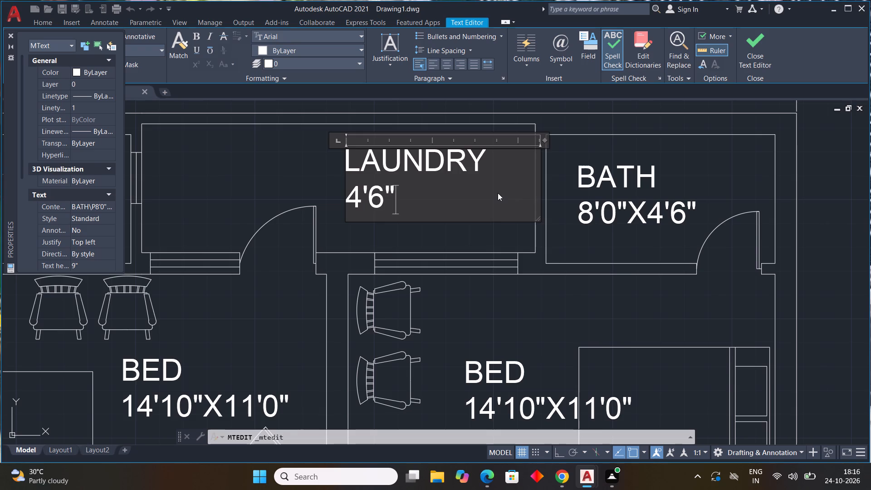
pyautogui.write('WIDE')
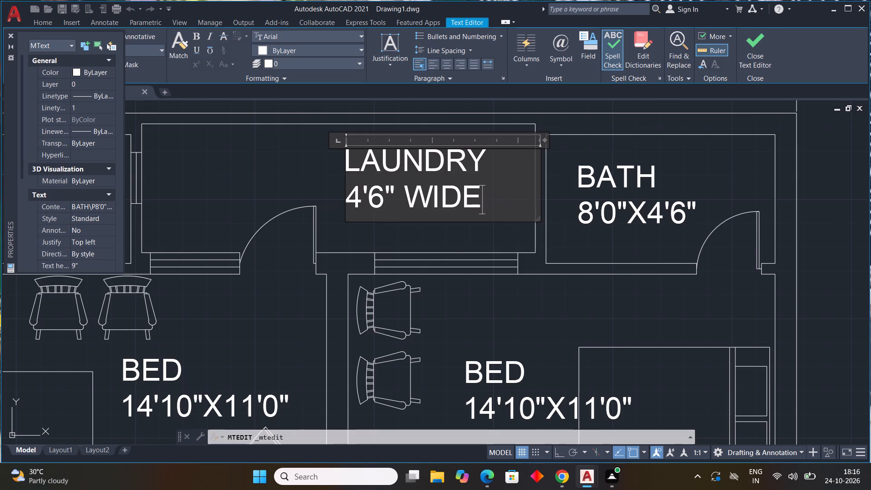
pyautogui.click(453, 240)
pyautogui.scroll(-3, 380, 183)
pyautogui.moveTo(409, 200); pyautogui.dragTo(409, 198, button='middle')
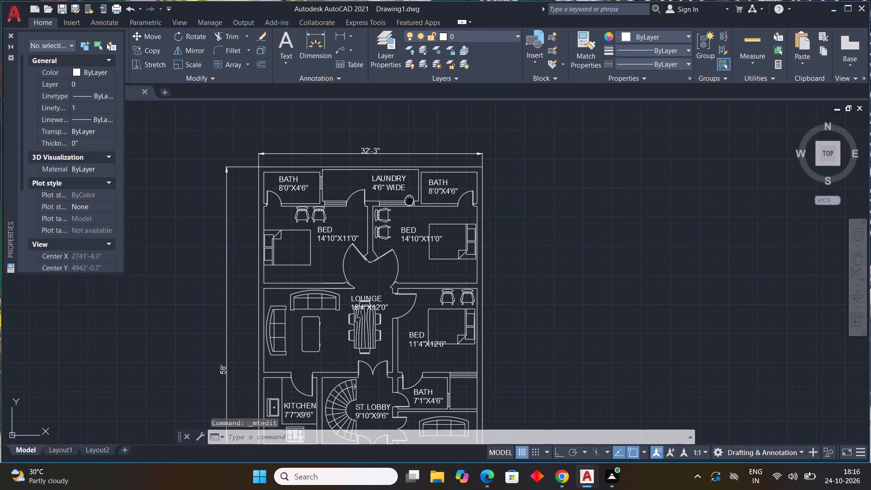
pyautogui.moveTo(409, 198); pyautogui.dragTo(402, 137, button='middle')
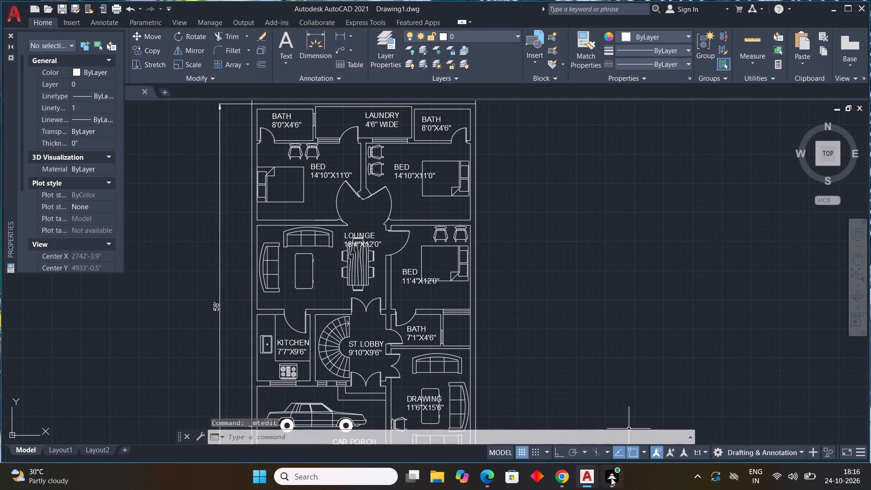
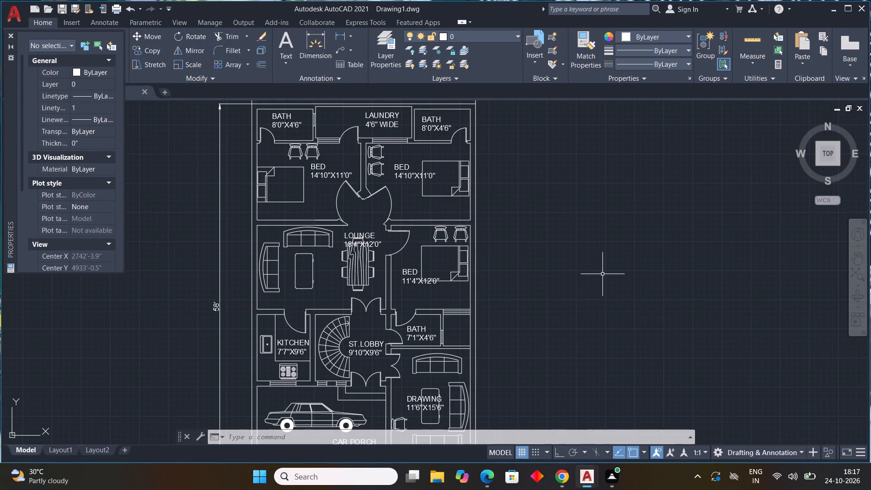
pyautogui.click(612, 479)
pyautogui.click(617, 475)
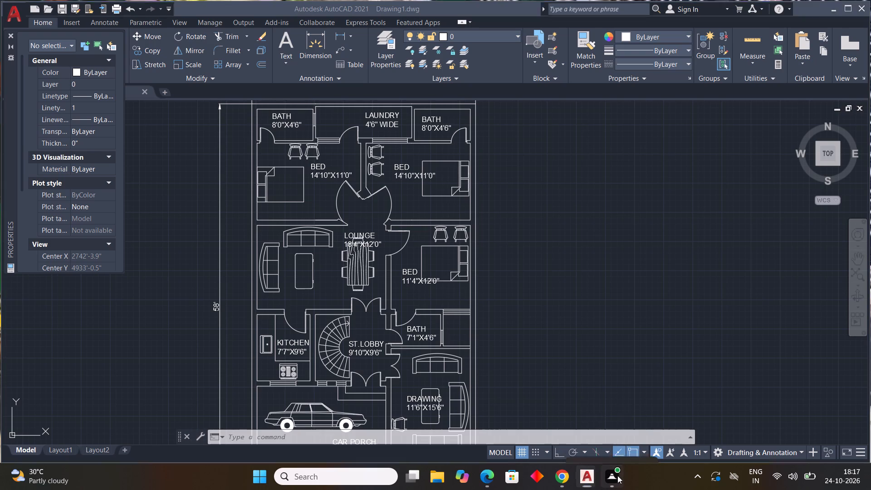
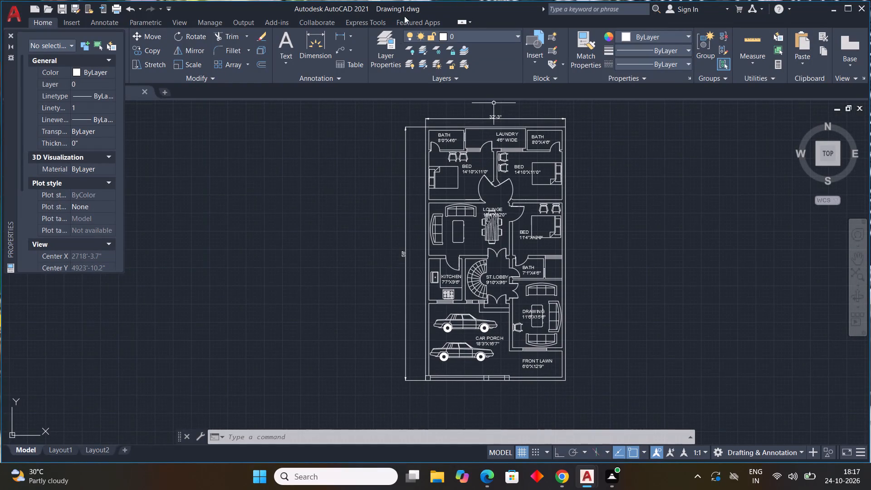
# Set up a solid hatch in grey colour 99,100,102.
pyautogui.moveTo(495, 182); pyautogui.dragTo(470, 203, button='middle')
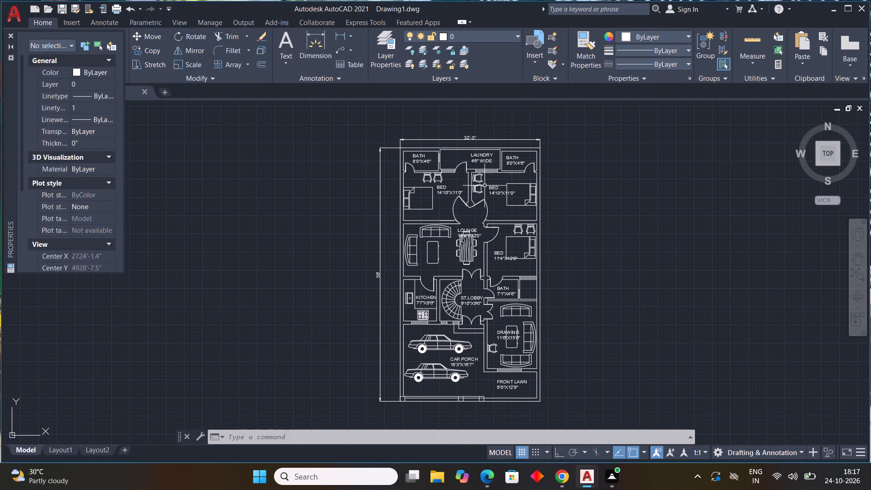
pyautogui.write('H')
pyautogui.press('space')
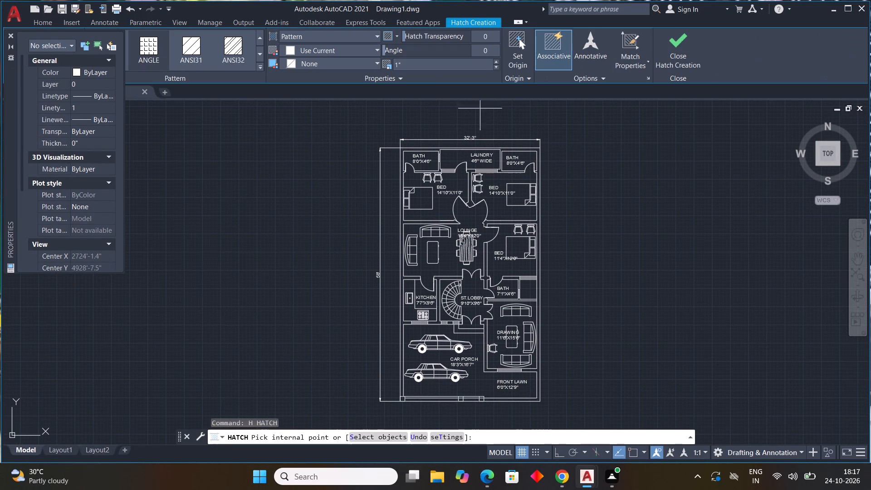
pyautogui.click(195, 49)
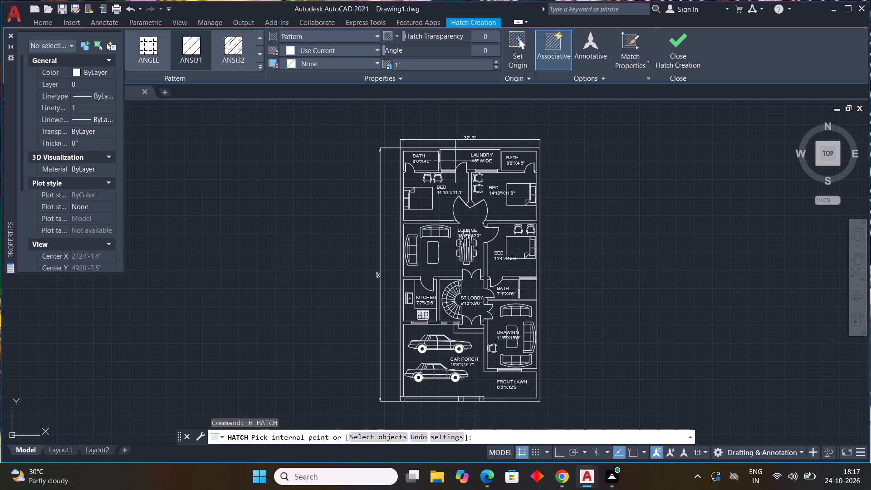
pyautogui.click(303, 46)
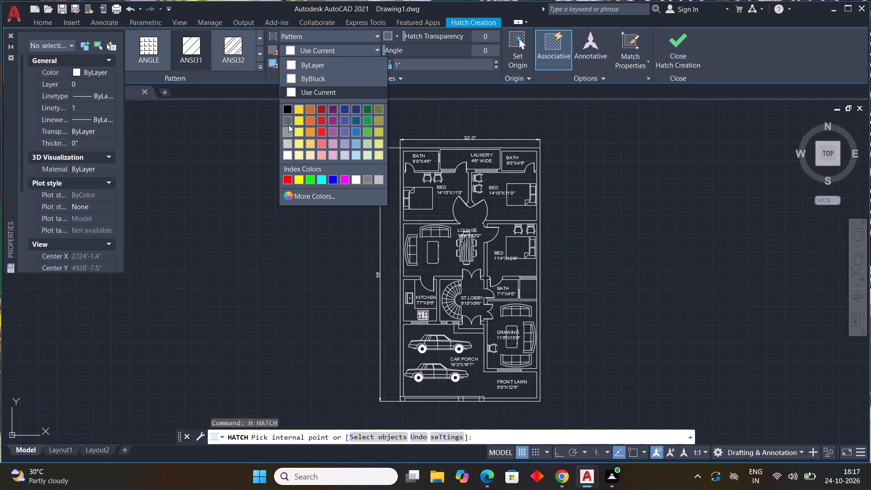
pyautogui.click(288, 120)
pyautogui.scroll(1, 377, 159)
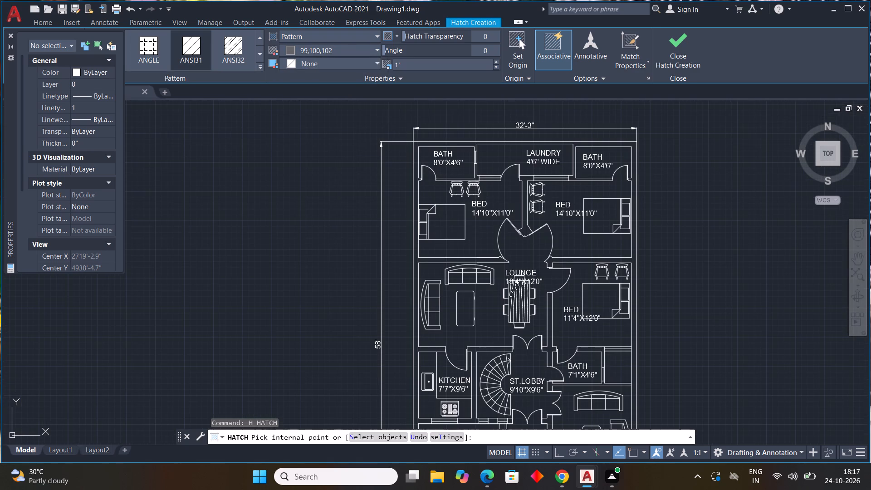
pyautogui.click(258, 66)
pyautogui.click(107, 45)
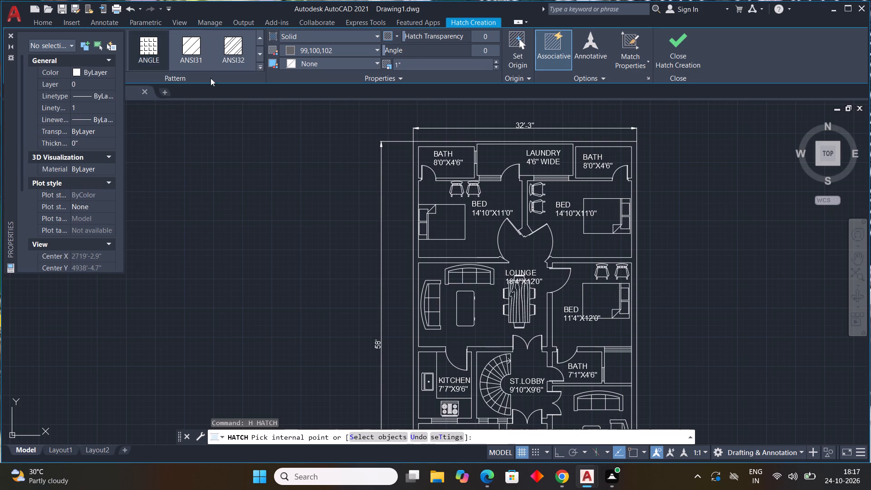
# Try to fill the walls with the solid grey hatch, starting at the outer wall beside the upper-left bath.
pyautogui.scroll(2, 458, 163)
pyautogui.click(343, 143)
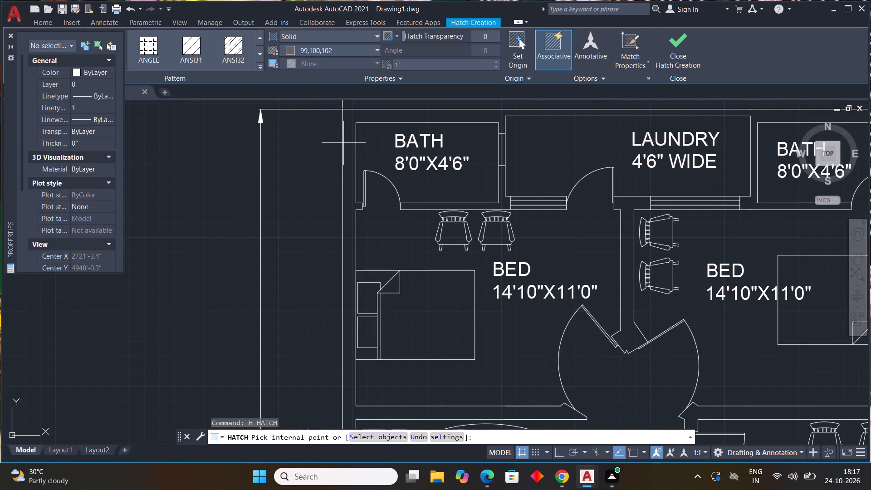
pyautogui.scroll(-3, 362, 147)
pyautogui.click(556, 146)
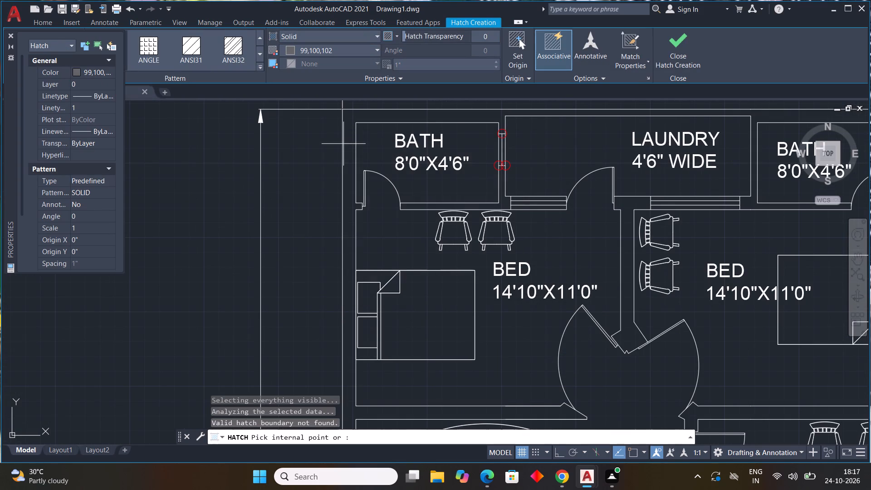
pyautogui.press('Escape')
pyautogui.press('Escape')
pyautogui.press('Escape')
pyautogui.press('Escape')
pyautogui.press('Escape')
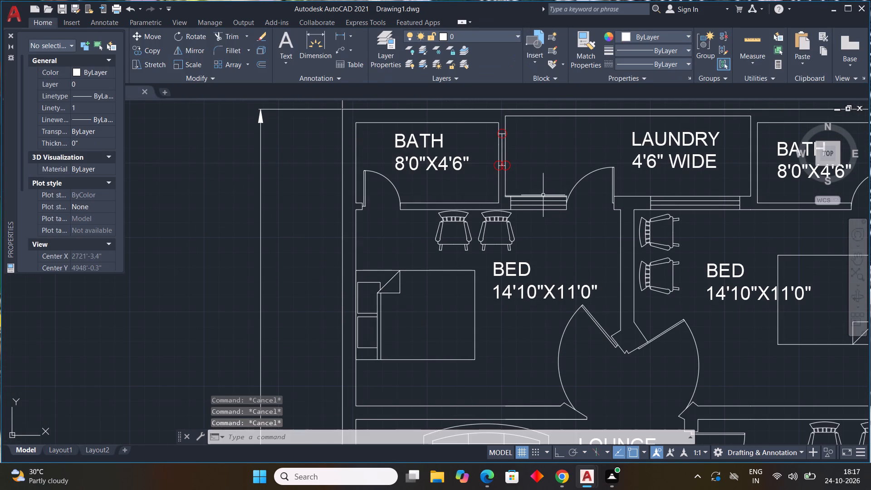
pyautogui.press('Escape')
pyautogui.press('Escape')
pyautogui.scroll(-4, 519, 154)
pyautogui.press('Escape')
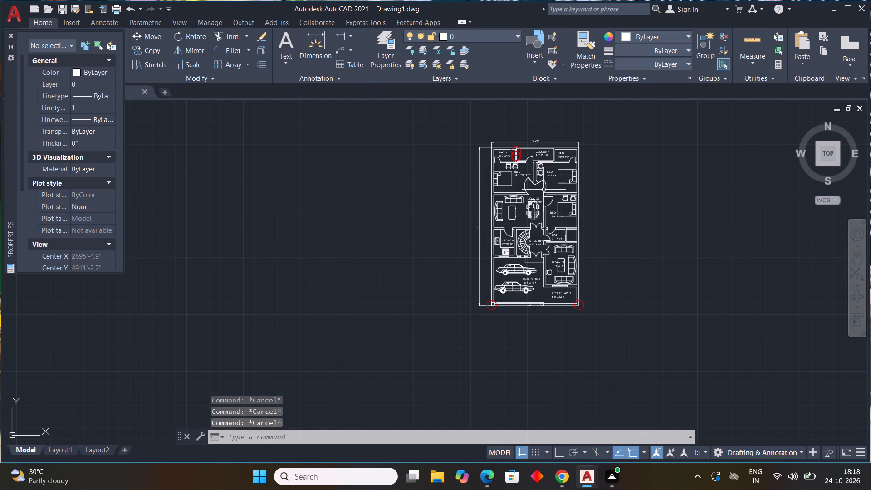
# Fill the outer walls and the partitions connected to them with the solid grey hatch, starting beside the upper-left bedroom.
pyautogui.press('h')
pyautogui.press('space')
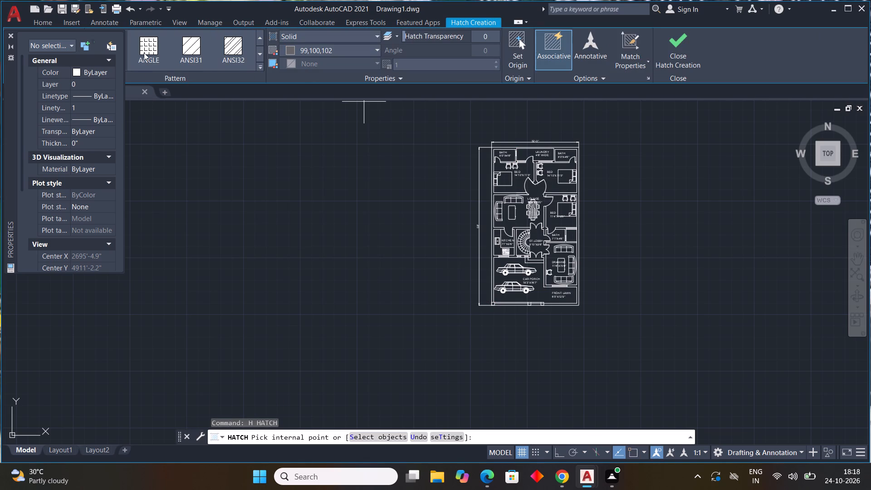
pyautogui.click(257, 65)
pyautogui.click(109, 50)
pyautogui.scroll(3, 484, 181)
pyautogui.click(521, 190)
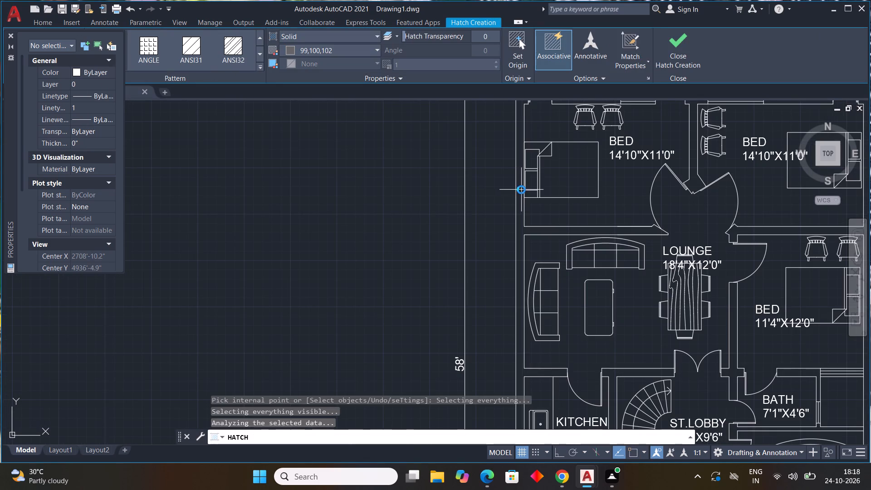
pyautogui.scroll(-5, 582, 230)
pyautogui.moveTo(642, 239); pyautogui.dragTo(599, 181, button='middle')
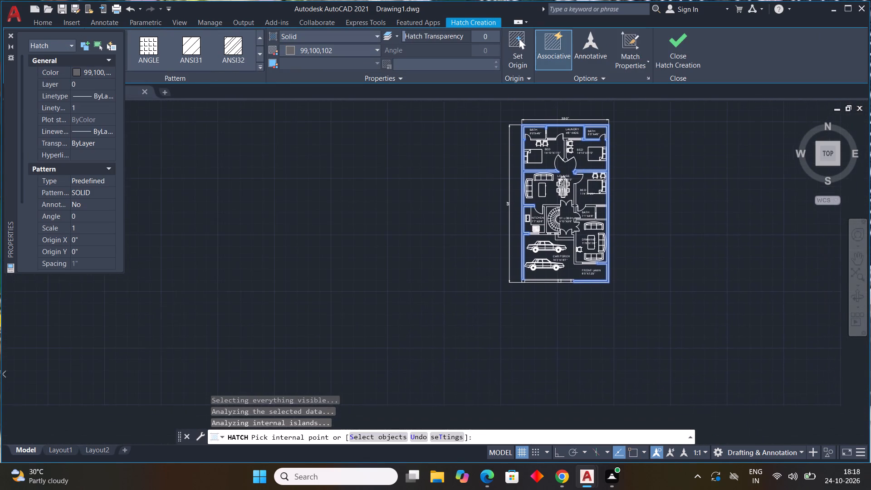
# Add the remaining walls around the kitchen, stair lobby, 7'1"X4'6" bath and drawing room to the solid grey hatch.
pyautogui.scroll(3, 557, 206)
pyautogui.click(546, 206)
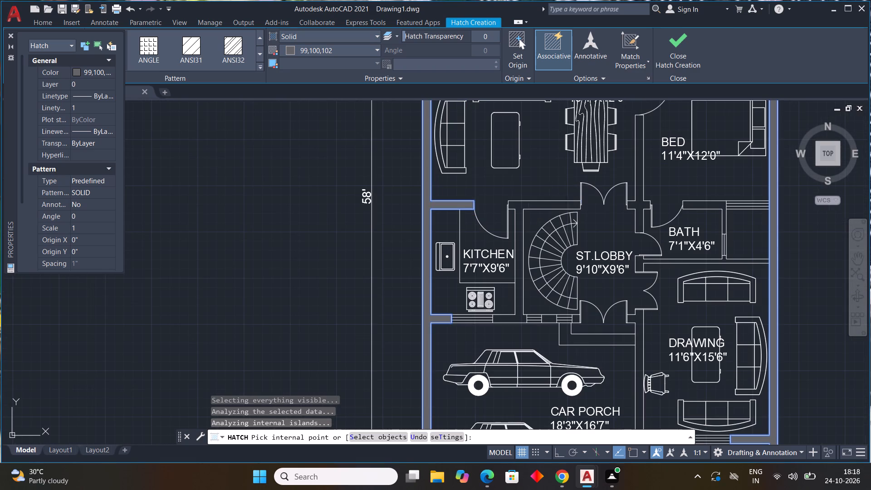
pyautogui.click(641, 199)
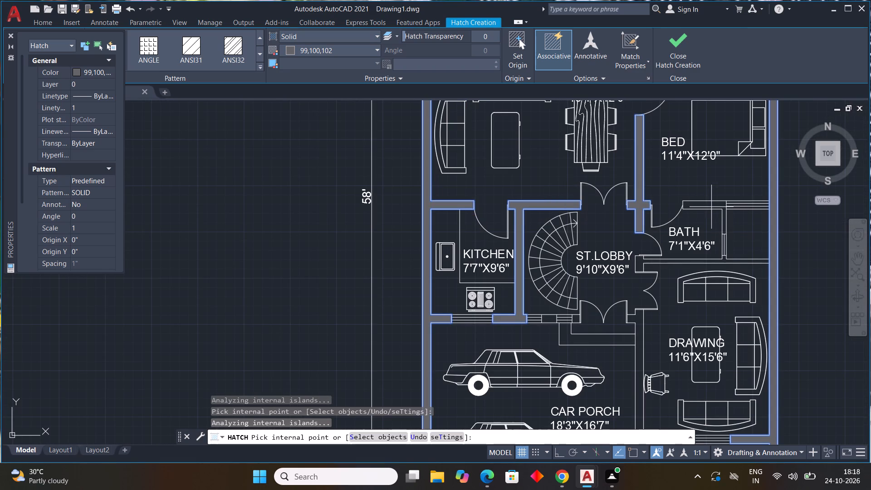
pyautogui.click(712, 206)
pyautogui.moveTo(777, 251); pyautogui.dragTo(746, 199, button='middle')
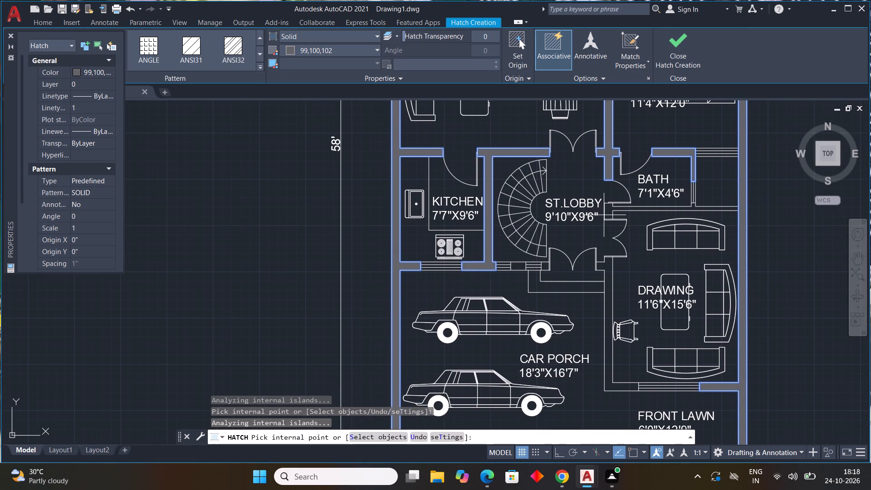
pyautogui.click(607, 214)
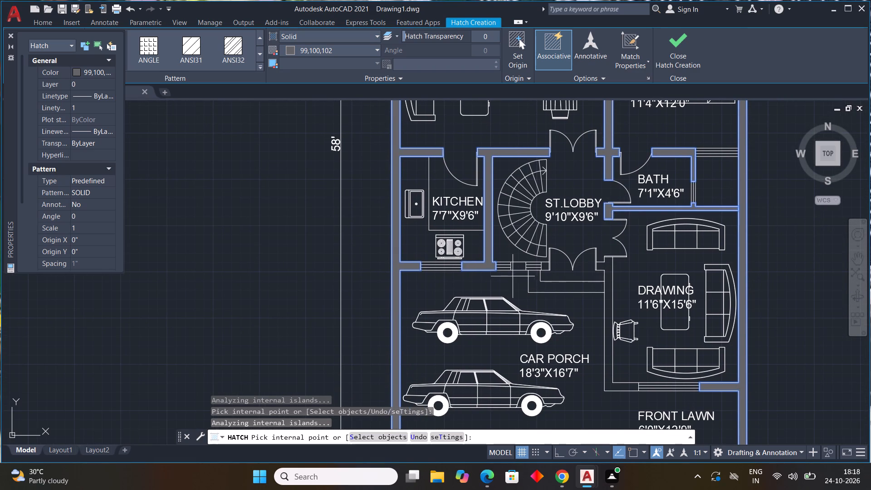
pyautogui.click(518, 268)
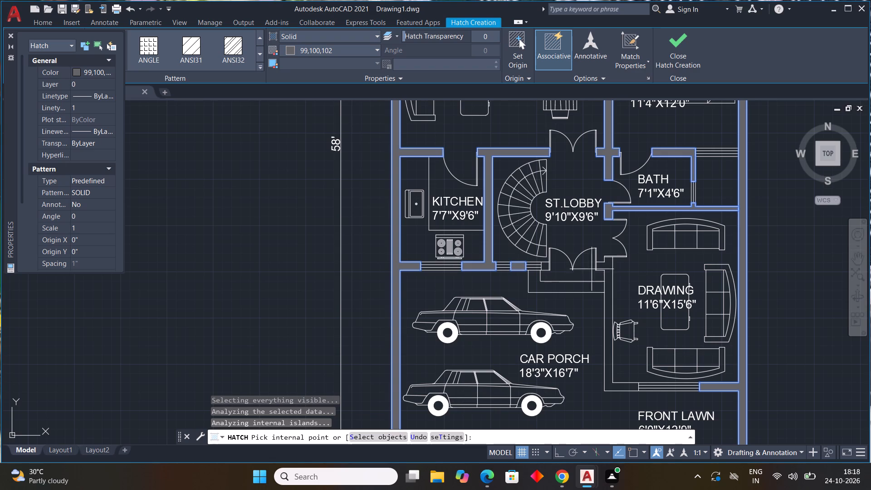
pyautogui.click(542, 267)
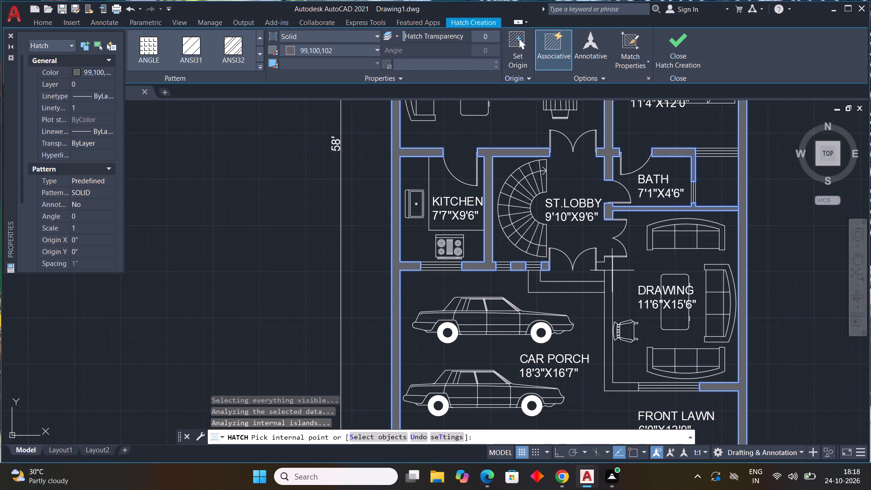
pyautogui.click(610, 273)
# Complete the grey wall hatch with the wall by the upper-left bath and laundry and the partition between the two upper bedrooms.
pyautogui.scroll(-2, 639, 282)
pyautogui.moveTo(639, 279); pyautogui.dragTo(634, 255, button='middle')
pyautogui.scroll(3, 566, 325)
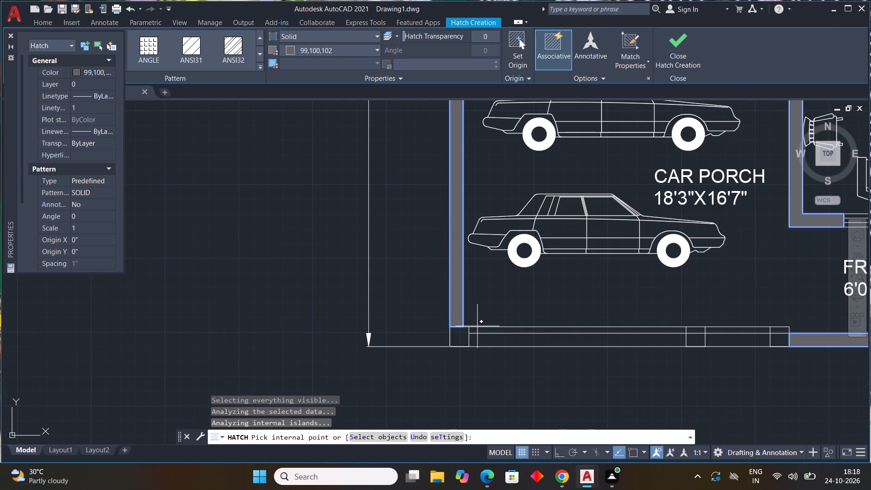
pyautogui.scroll(-2, 479, 326)
pyautogui.scroll(-1, 664, 280)
pyautogui.moveTo(660, 290); pyautogui.dragTo(581, 363, button='middle')
pyautogui.scroll(-1, 622, 334)
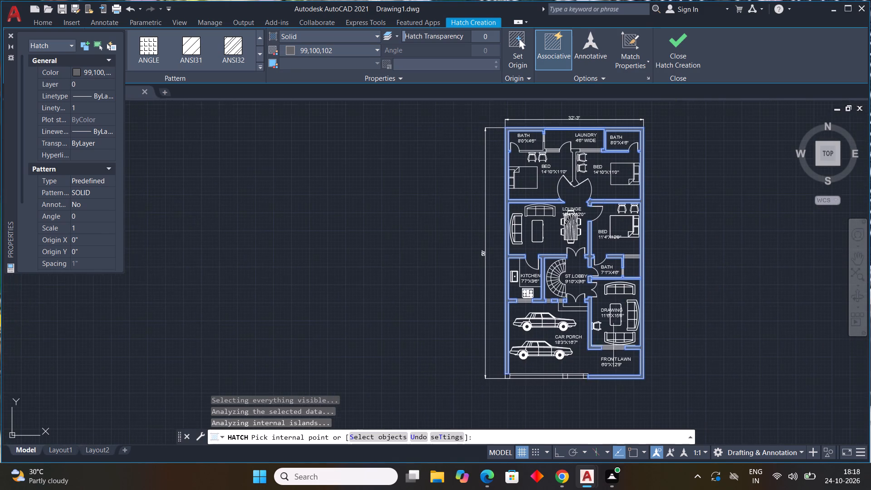
pyautogui.scroll(3, 543, 145)
pyautogui.click(544, 158)
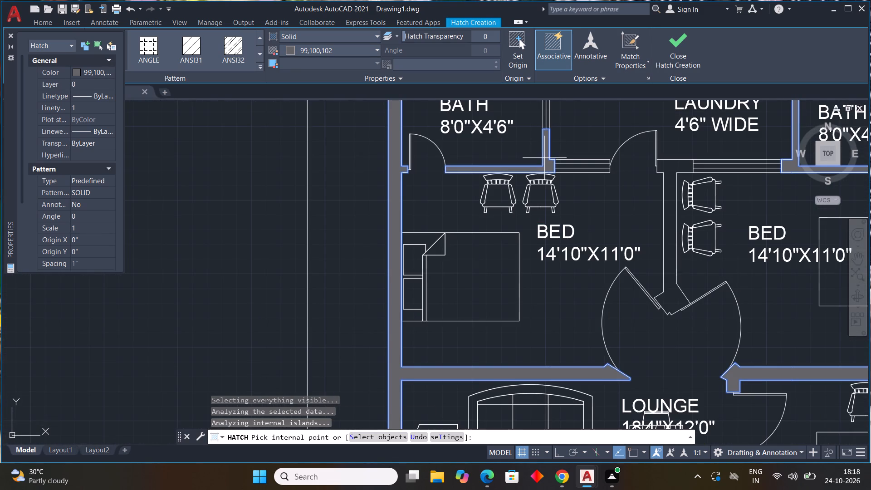
pyautogui.click(671, 180)
pyautogui.scroll(-3, 678, 201)
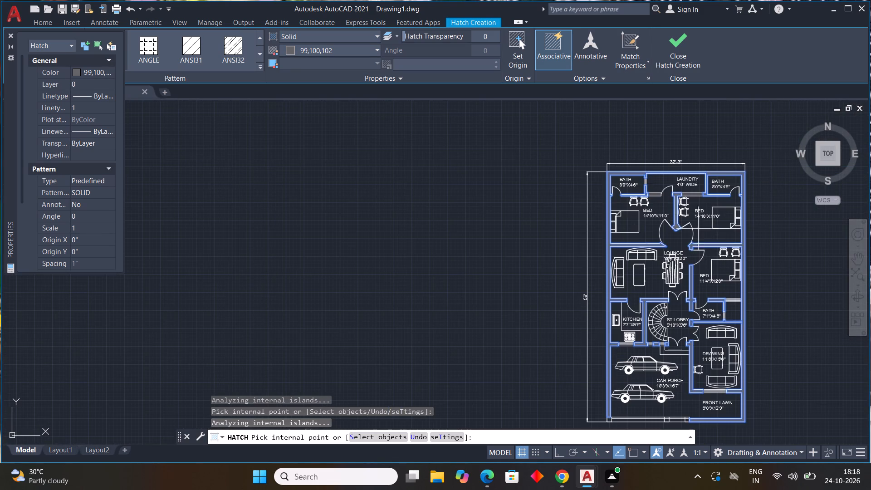
pyautogui.scroll(1, 747, 226)
pyautogui.moveTo(768, 230); pyautogui.dragTo(747, 216, button='middle')
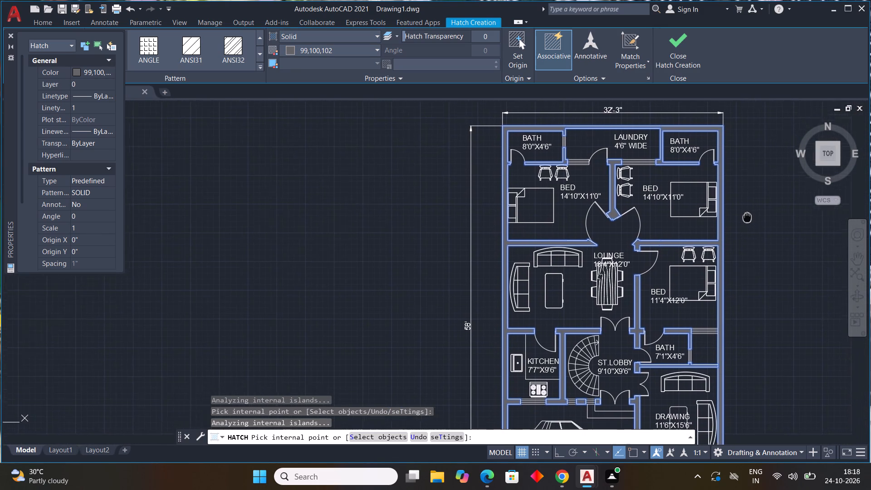
pyautogui.moveTo(747, 216); pyautogui.dragTo(714, 198, button='middle')
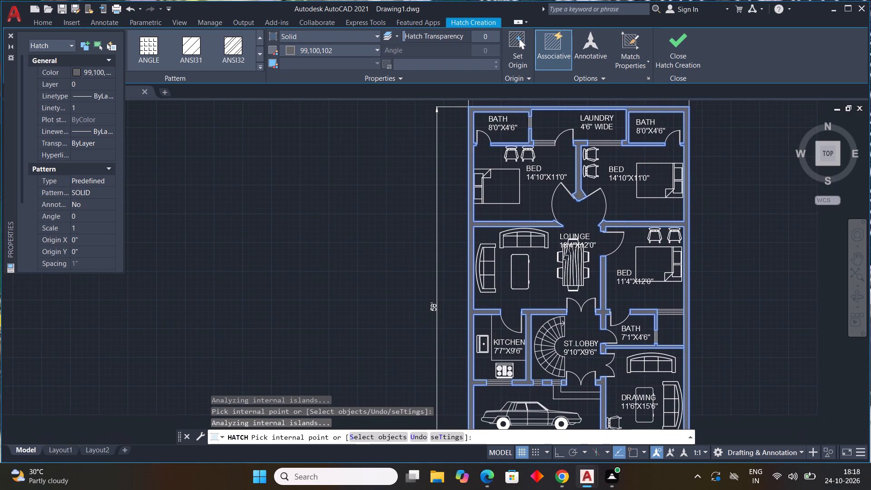
pyautogui.press('Escape')
pyautogui.press('Escape')
pyautogui.press('Escape')
pyautogui.press('Escape')
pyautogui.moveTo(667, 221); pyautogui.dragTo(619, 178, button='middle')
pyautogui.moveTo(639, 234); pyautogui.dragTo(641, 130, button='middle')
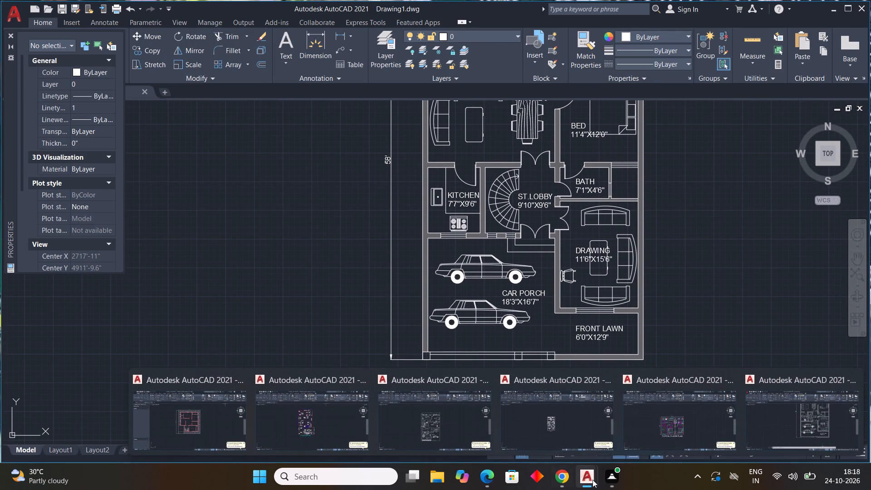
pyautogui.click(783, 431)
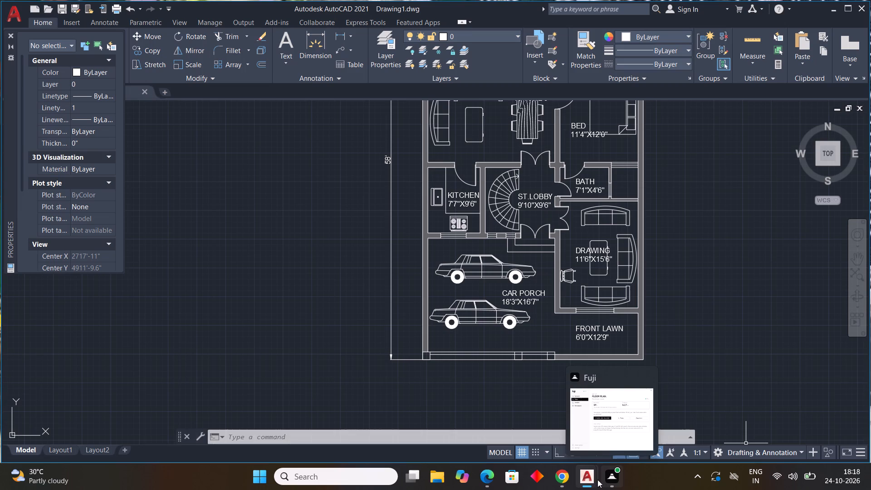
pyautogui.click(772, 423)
# Hatch the three square gate pillars along the car porch's front edge solid red, using colour 205,32,39.
pyautogui.moveTo(389, 177); pyautogui.dragTo(396, 209, button='middle')
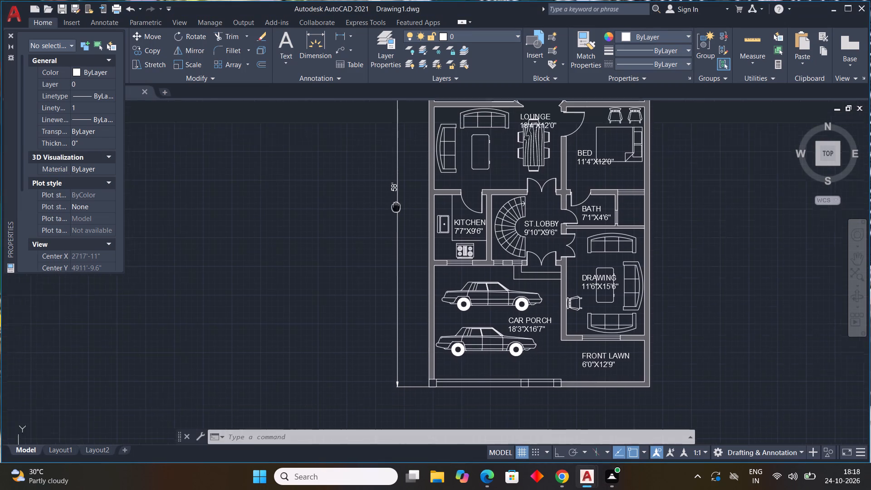
pyautogui.moveTo(396, 209); pyautogui.dragTo(438, 173, button='middle')
pyautogui.write('H')
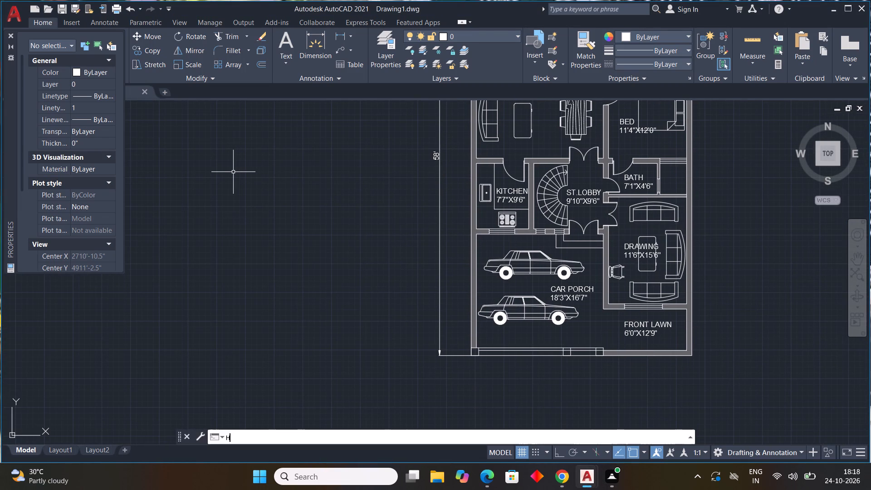
pyautogui.press('space')
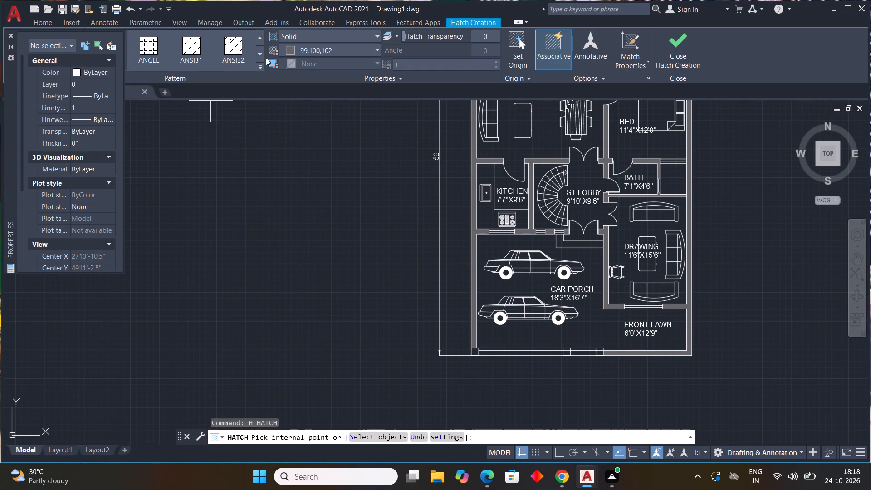
pyautogui.click(310, 51)
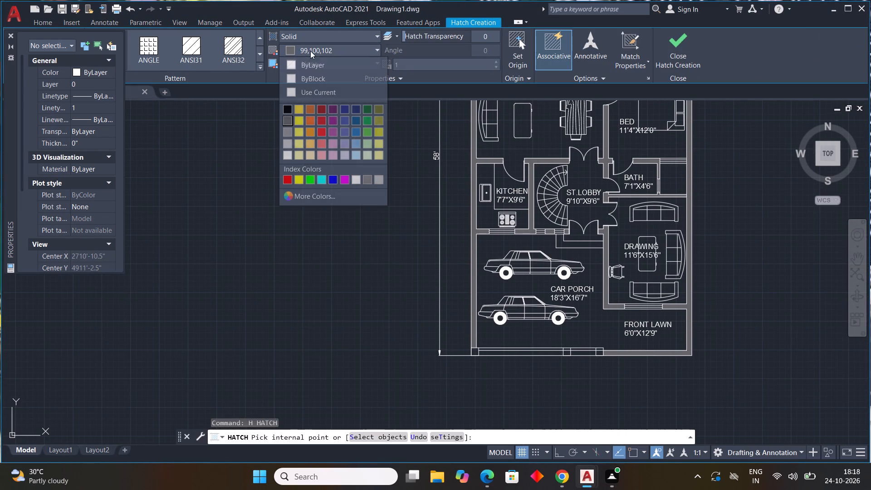
pyautogui.click(321, 122)
pyautogui.scroll(-1, 373, 272)
pyautogui.moveTo(371, 272); pyautogui.dragTo(303, 220, button='middle')
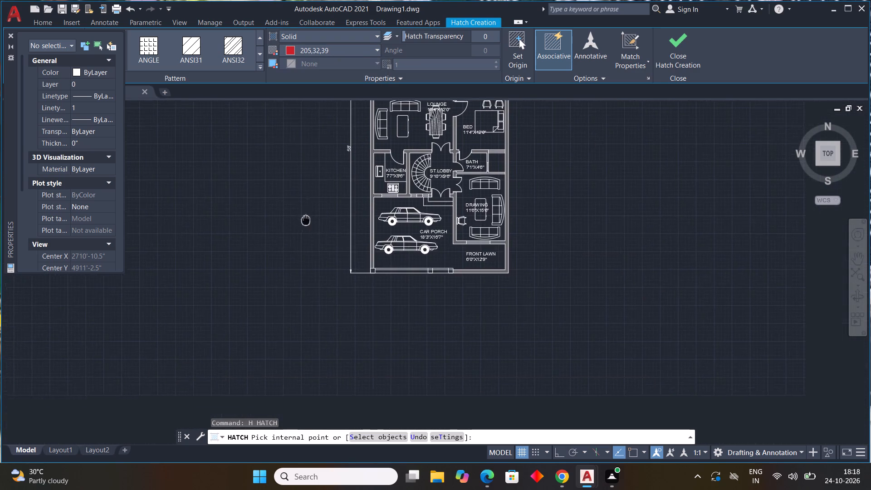
pyautogui.moveTo(303, 220); pyautogui.dragTo(285, 218, button='middle')
pyautogui.scroll(3, 353, 272)
pyautogui.click(343, 260)
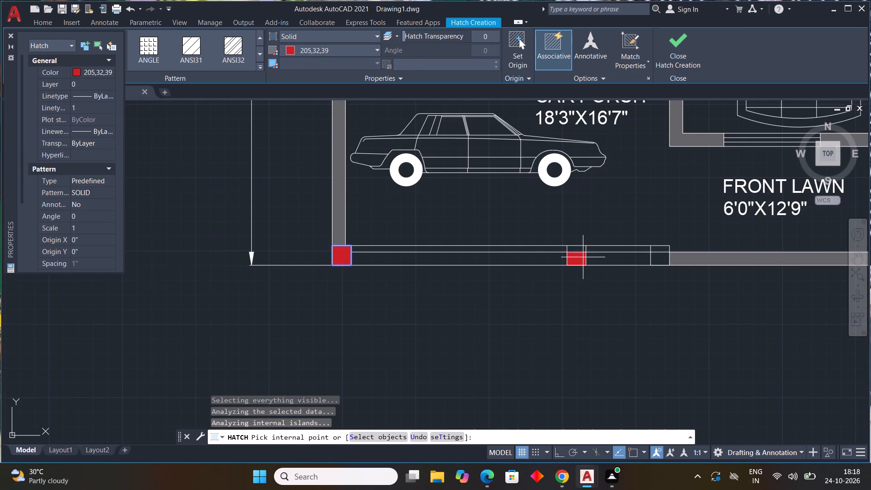
pyautogui.click(583, 257)
pyautogui.click(581, 251)
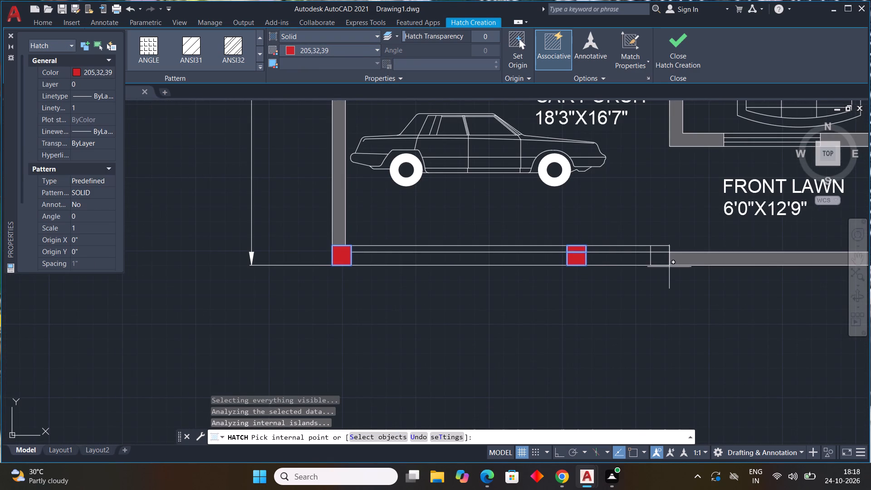
pyautogui.click(662, 263)
pyautogui.click(661, 250)
pyautogui.scroll(-2, 636, 304)
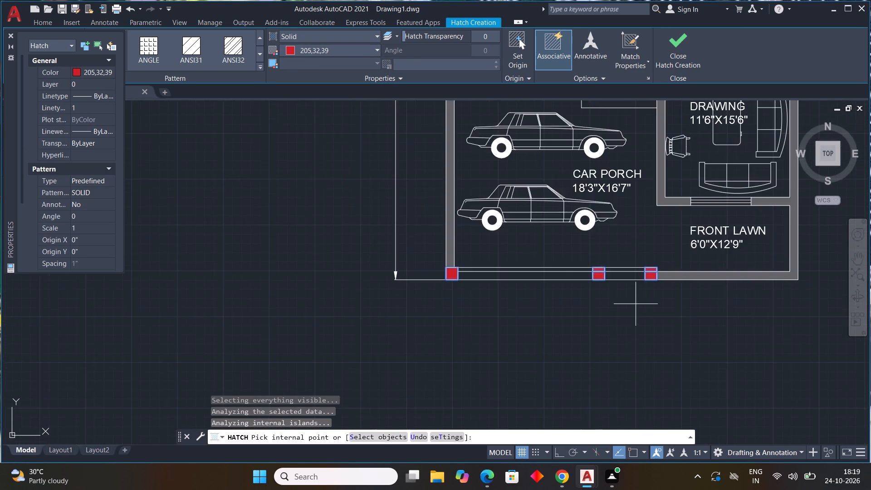
pyautogui.scroll(-2, 634, 305)
pyautogui.press('Escape')
pyautogui.press('Escape')
pyautogui.press('Escape')
# Examine the whole floor plan with its hatched walls and gate pillars.
pyautogui.moveTo(649, 314); pyautogui.dragTo(575, 306, button='middle')
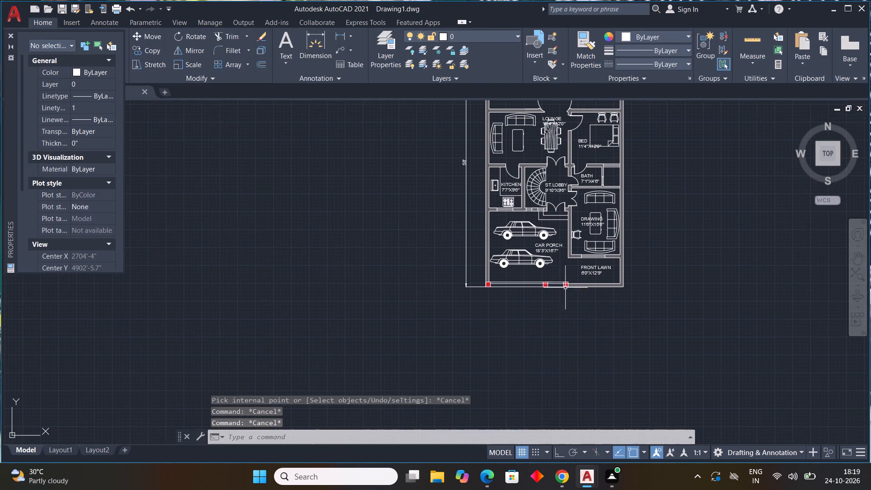
pyautogui.scroll(4, 566, 282)
pyautogui.scroll(-4, 584, 299)
pyautogui.moveTo(588, 336); pyautogui.dragTo(575, 367, button='middle')
pyautogui.scroll(-1, 587, 340)
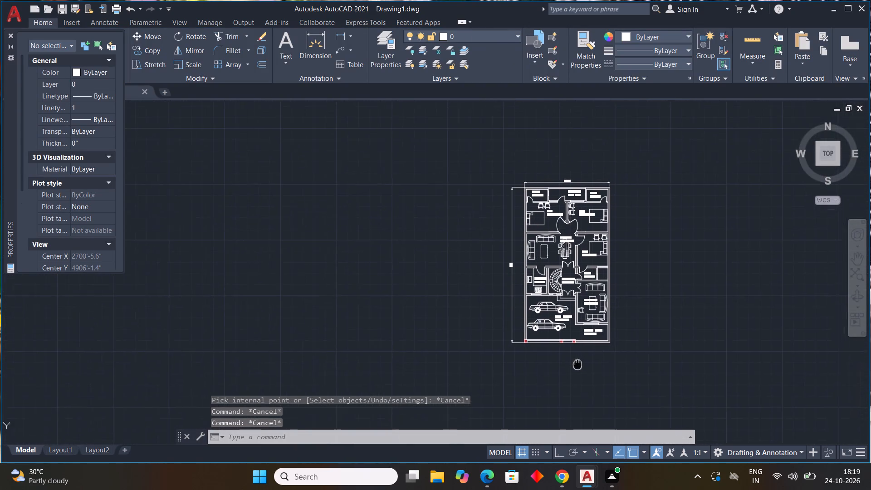
pyautogui.moveTo(575, 367); pyautogui.dragTo(512, 348, button='middle')
pyautogui.moveTo(640, 298); pyautogui.dragTo(632, 299, button='middle')
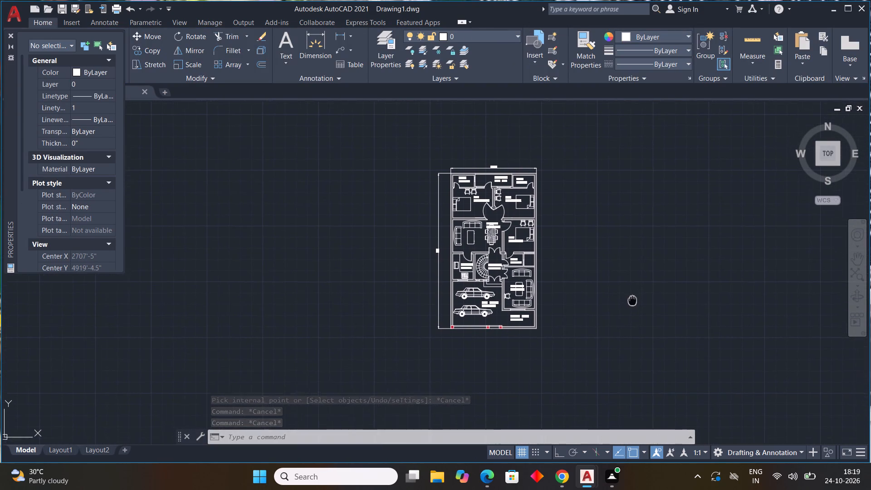
pyautogui.moveTo(632, 299); pyautogui.dragTo(630, 295, button='middle')
# Add the multiline text "M A I N G A T E", with spaced letters, below the car porch gate in a box about 10'-8" wide.
pyautogui.scroll(1, 471, 342)
pyautogui.moveTo(473, 330); pyautogui.dragTo(471, 308, button='middle')
pyautogui.press('Escape')
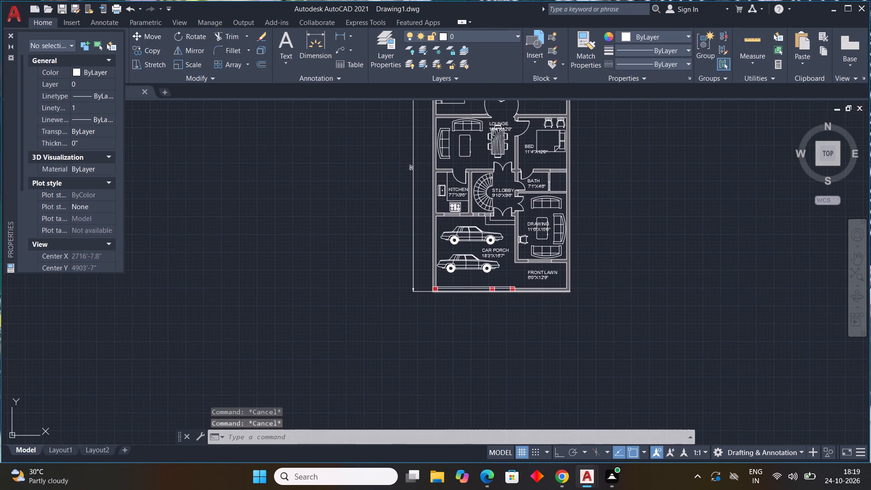
pyautogui.press('Escape')
pyautogui.press('Escape')
pyautogui.click(279, 40)
pyautogui.scroll(1, 473, 333)
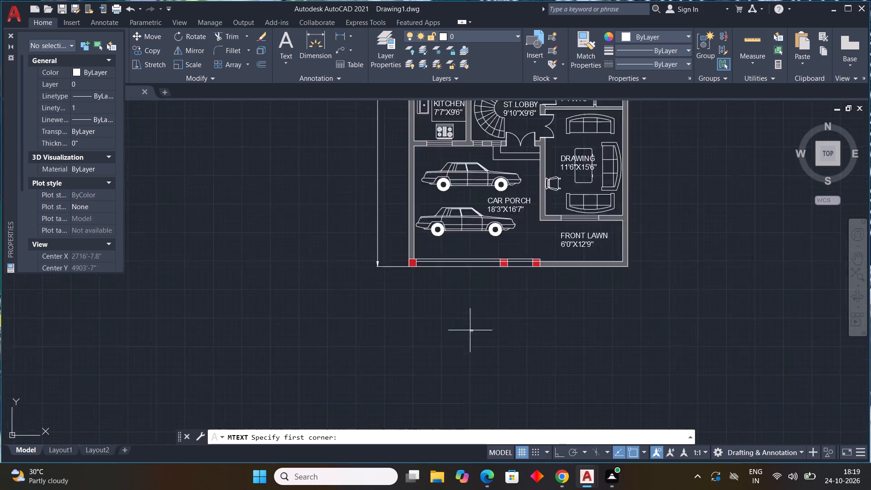
pyautogui.scroll(2, 469, 330)
pyautogui.moveTo(451, 307); pyautogui.dragTo(393, 355, button='middle')
pyautogui.click(298, 235)
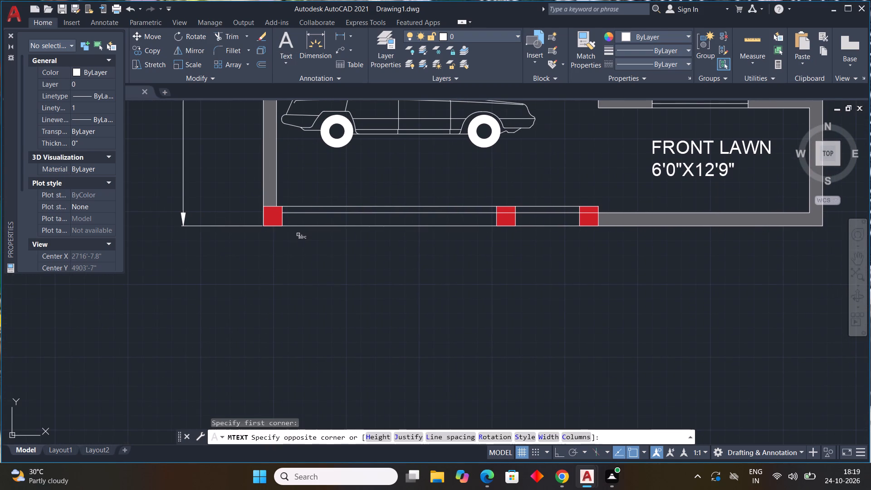
pyautogui.click(484, 270)
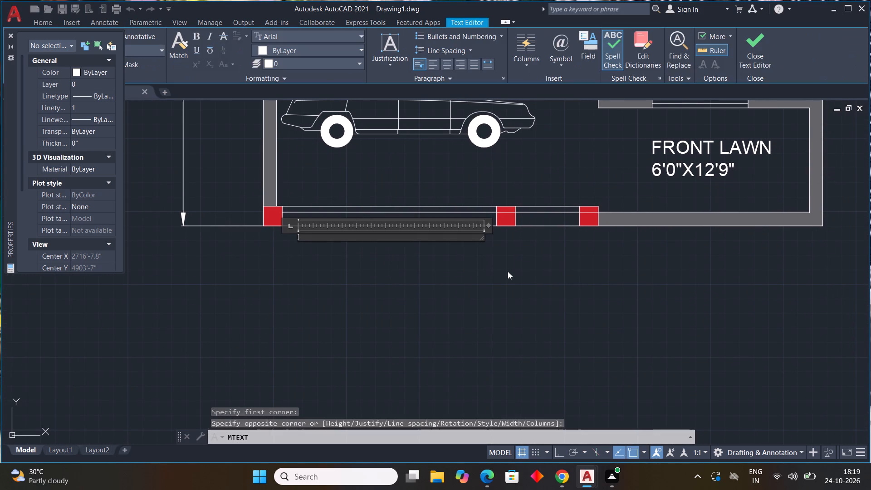
pyautogui.write('M')
pyautogui.press('space')
pyautogui.write('A I')
pyautogui.press('space')
pyautogui.write('N')
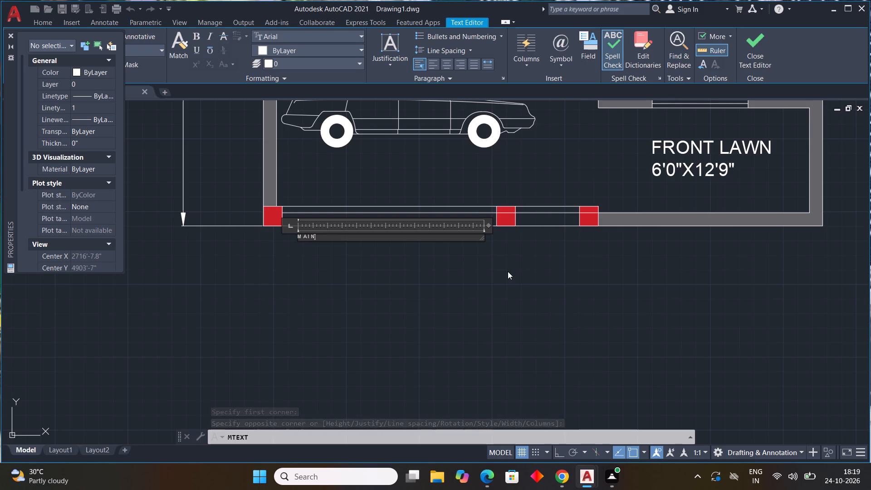
pyautogui.press('space')
pyautogui.press('space')
pyautogui.write('G')
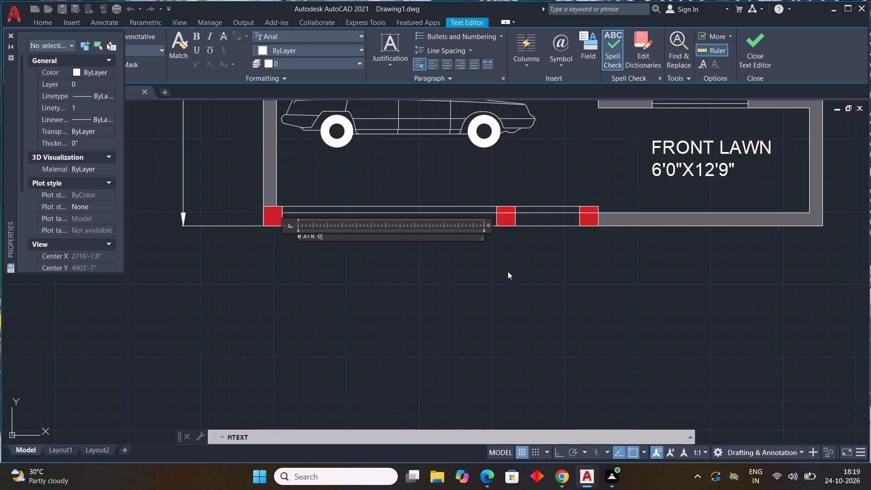
pyautogui.press('space')
pyautogui.write('A')
pyautogui.press('space')
pyautogui.write('T A')
pyautogui.press('BackSpace')
pyautogui.press('e')
pyautogui.click(367, 313)
# Set the main gate label's text height to 1'.
pyautogui.click(315, 236)
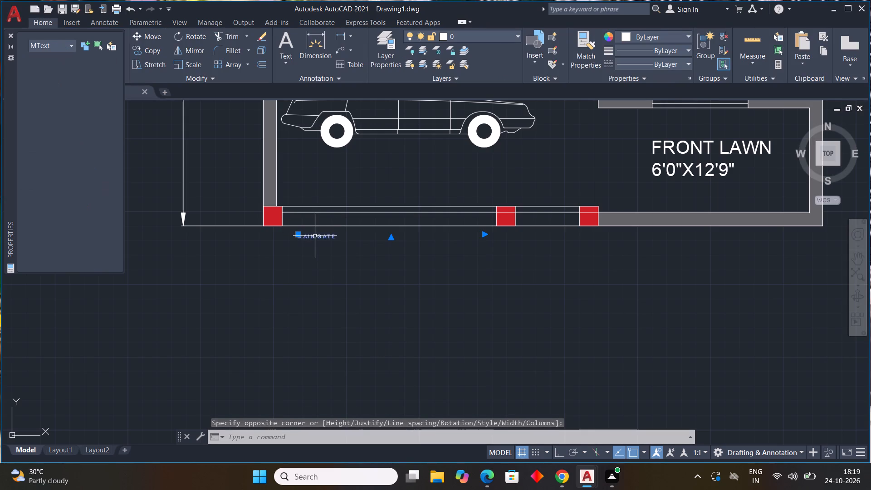
pyautogui.scroll(-3, 73, 117)
pyautogui.click(88, 109)
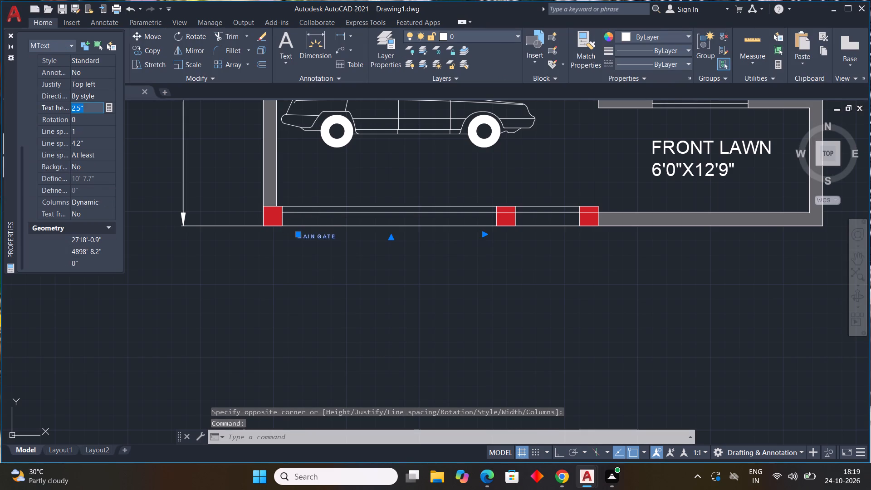
pyautogui.moveTo(90, 108); pyautogui.dragTo(0, 100)
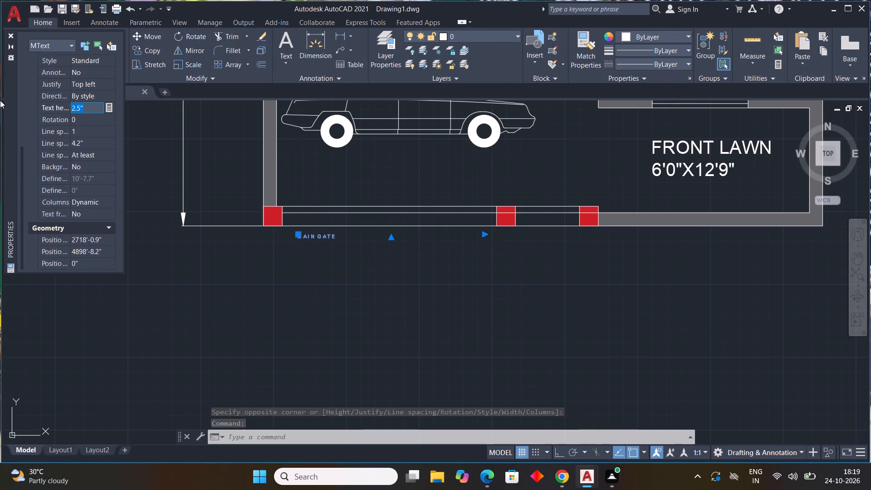
pyautogui.write("1'")
pyautogui.press('Return')
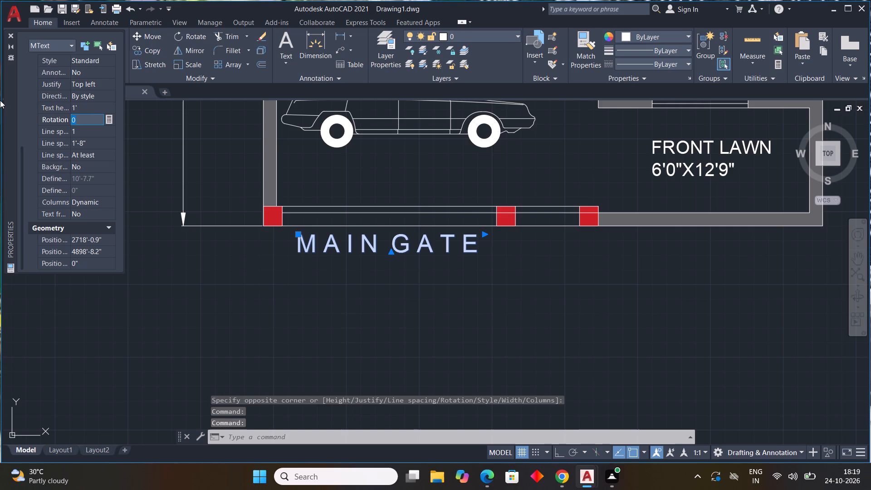
pyautogui.press('Escape')
pyautogui.press('Escape')
pyautogui.press('Escape')
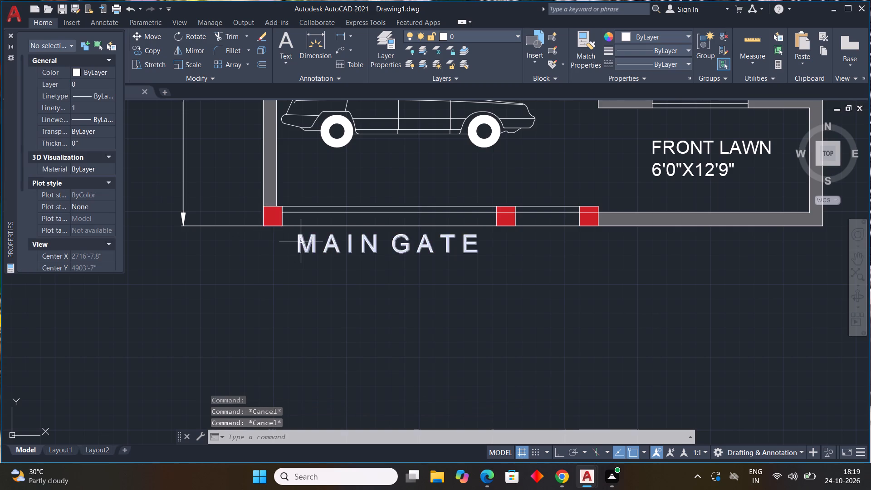
# Select all thirteen room labels, from the front lawn to the rear baths and laundry, and set their colour to orange 205,105,40.
pyautogui.scroll(-3, 301, 241)
pyautogui.moveTo(375, 238); pyautogui.dragTo(404, 281, button='middle')
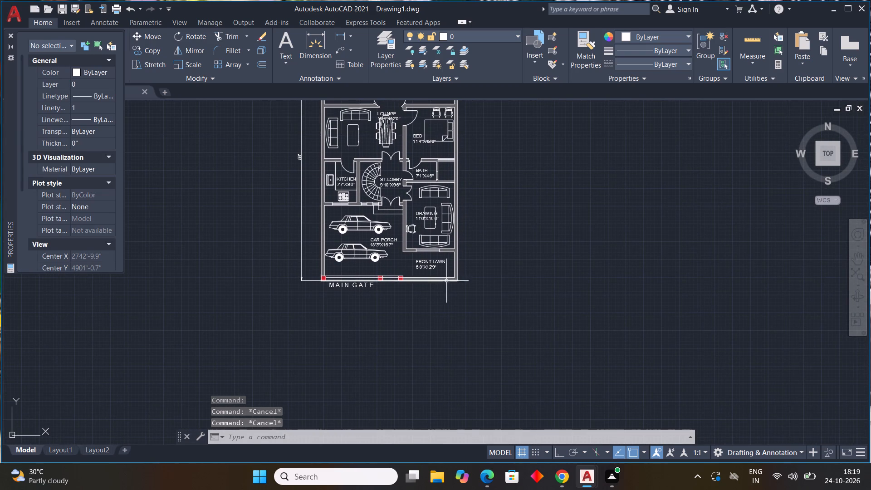
pyautogui.click(428, 268)
pyautogui.scroll(2, 395, 237)
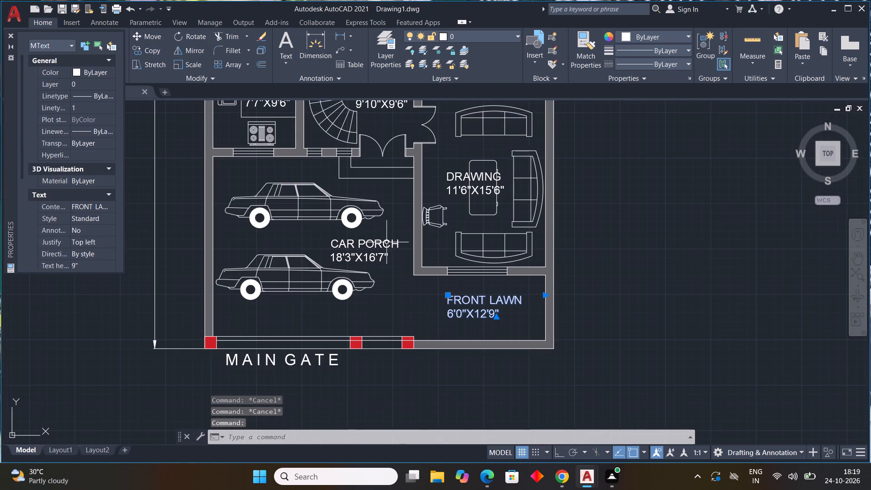
pyautogui.click(387, 242)
pyautogui.click(455, 177)
pyautogui.moveTo(452, 195); pyautogui.dragTo(495, 280, button='middle')
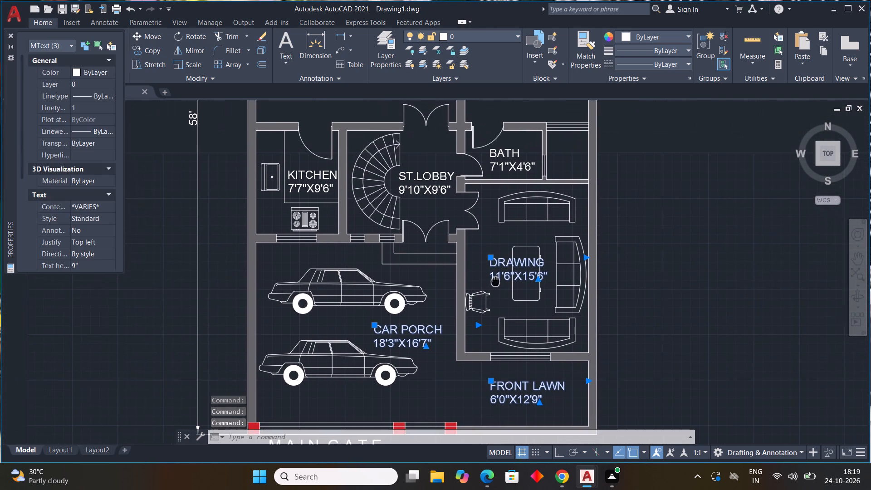
pyautogui.moveTo(495, 280); pyautogui.dragTo(494, 280, button='middle')
pyautogui.click(430, 190)
pyautogui.click(300, 171)
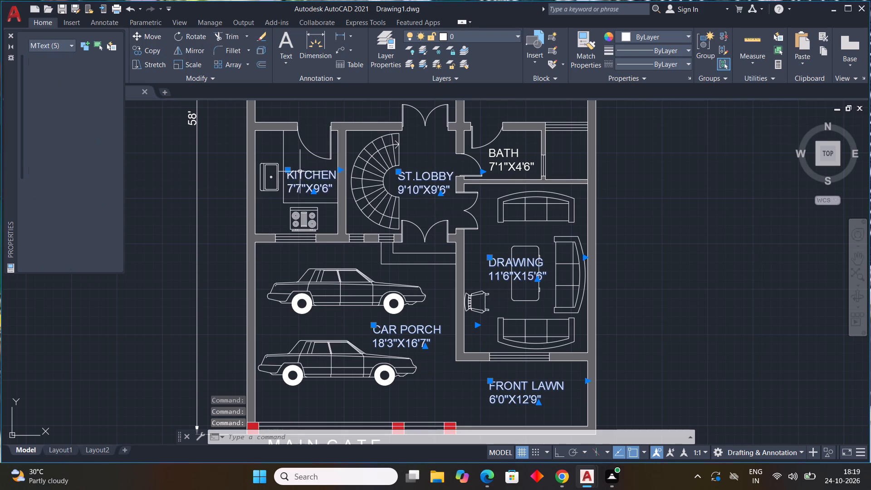
pyautogui.scroll(-1, 320, 181)
pyautogui.moveTo(322, 192); pyautogui.dragTo(312, 279, button='middle')
pyautogui.scroll(-1, 323, 226)
pyautogui.scroll(1, 355, 202)
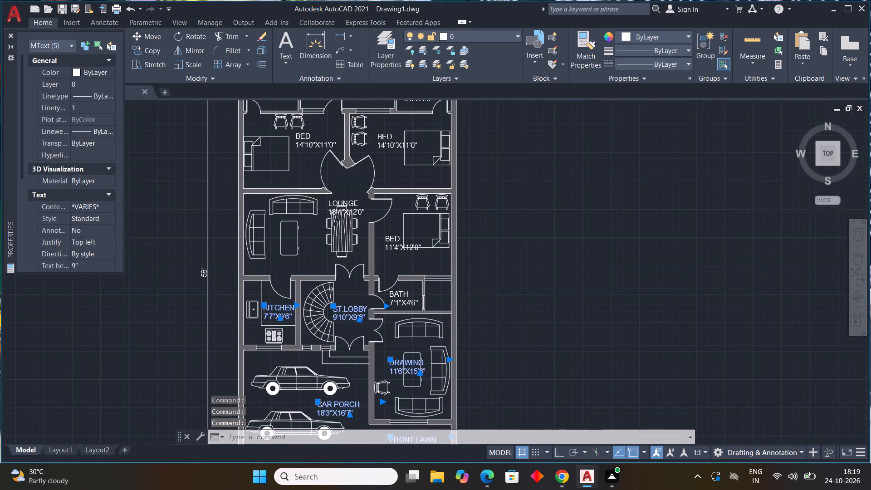
pyautogui.scroll(1, 355, 202)
pyautogui.click(355, 202)
pyautogui.click(433, 345)
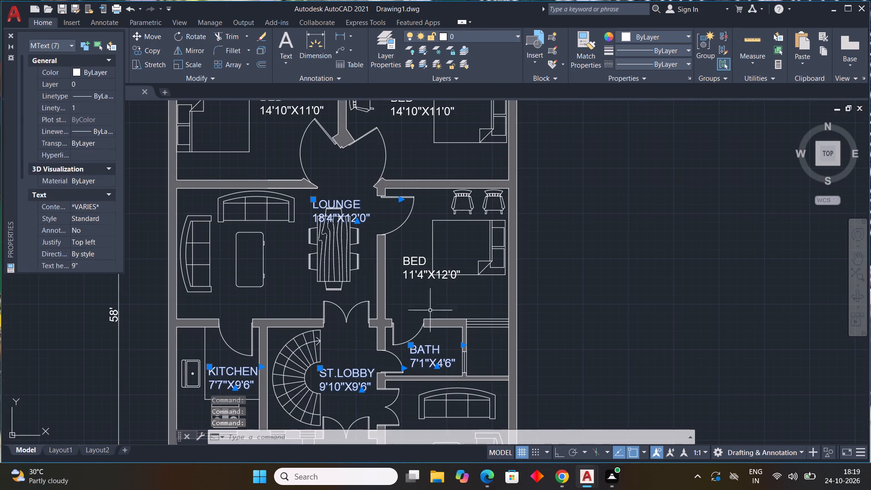
pyautogui.click(416, 264)
pyautogui.moveTo(401, 176); pyautogui.dragTo(398, 279, button='middle')
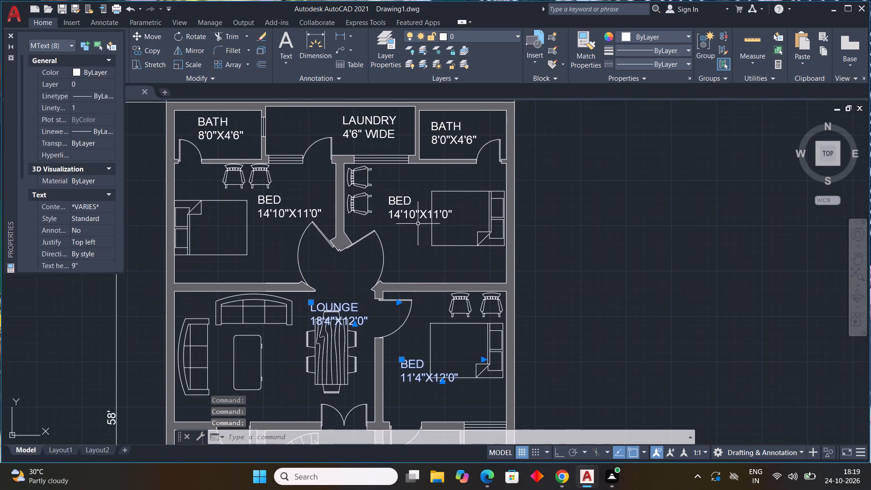
pyautogui.click(414, 212)
pyautogui.click(269, 208)
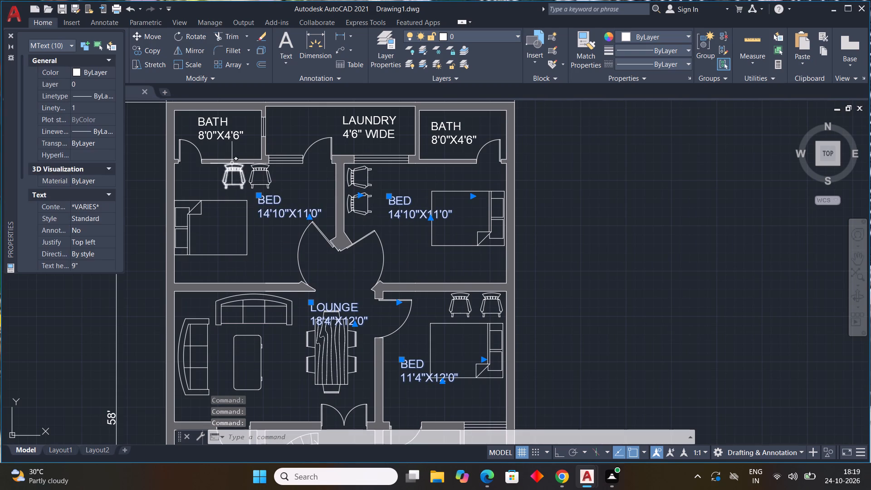
pyautogui.click(223, 139)
pyautogui.click(380, 135)
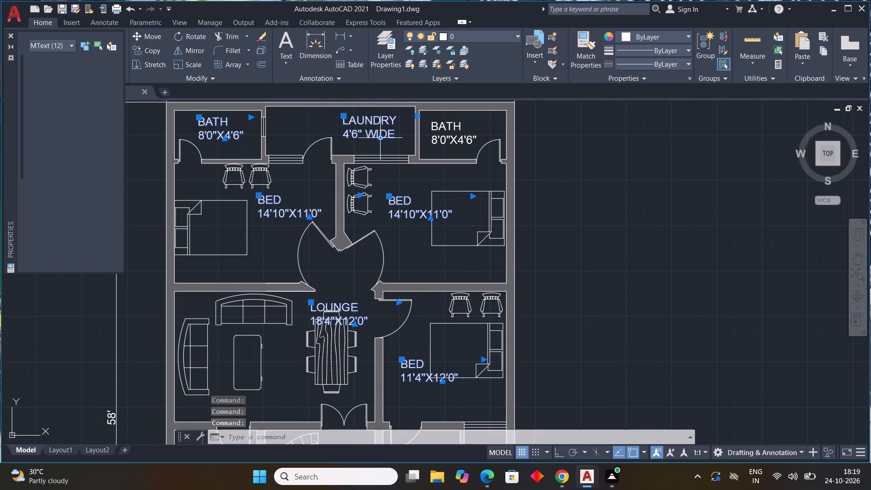
pyautogui.click(450, 141)
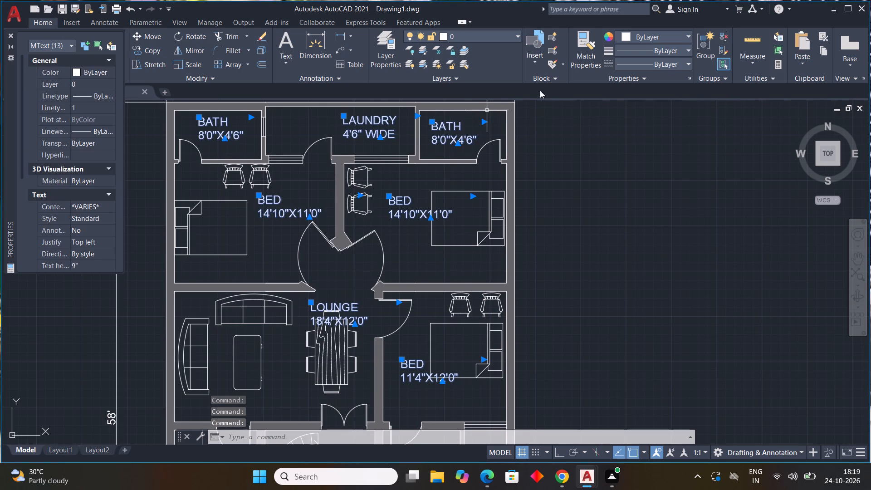
pyautogui.click(633, 34)
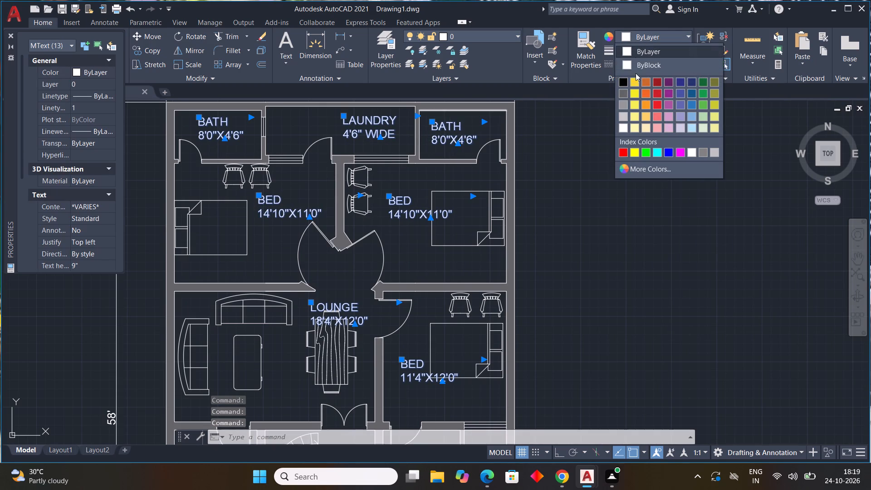
pyautogui.click(647, 84)
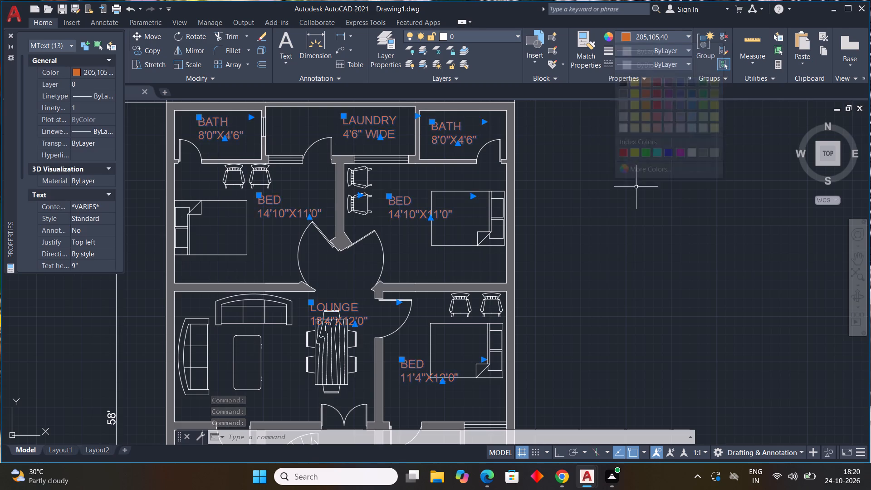
pyautogui.scroll(-2, 636, 205)
pyautogui.moveTo(638, 215); pyautogui.dragTo(597, 193, button='middle')
pyautogui.press('Escape')
pyautogui.press('Escape')
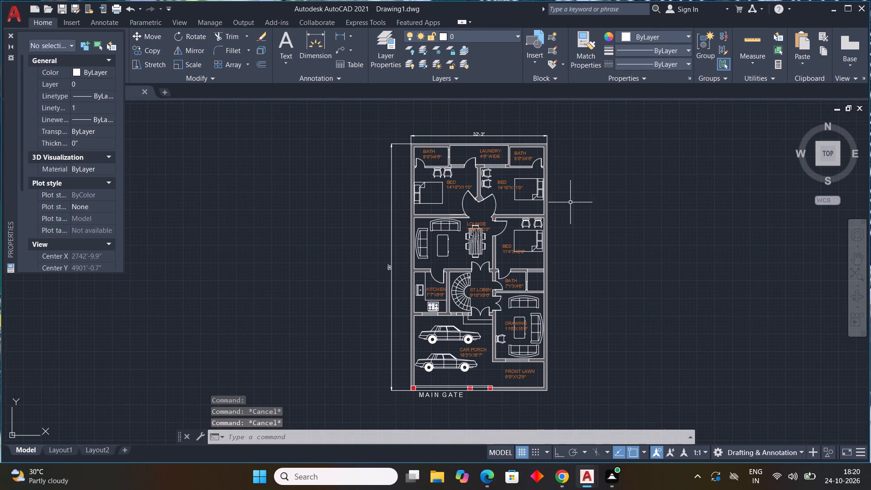
pyautogui.press('Escape')
pyautogui.press('Escape')
# Look through the Landscaping and House Designer sample blocks in DesignCenter for a suitable plant symbol.
pyautogui.moveTo(507, 274); pyautogui.dragTo(497, 244, button='middle')
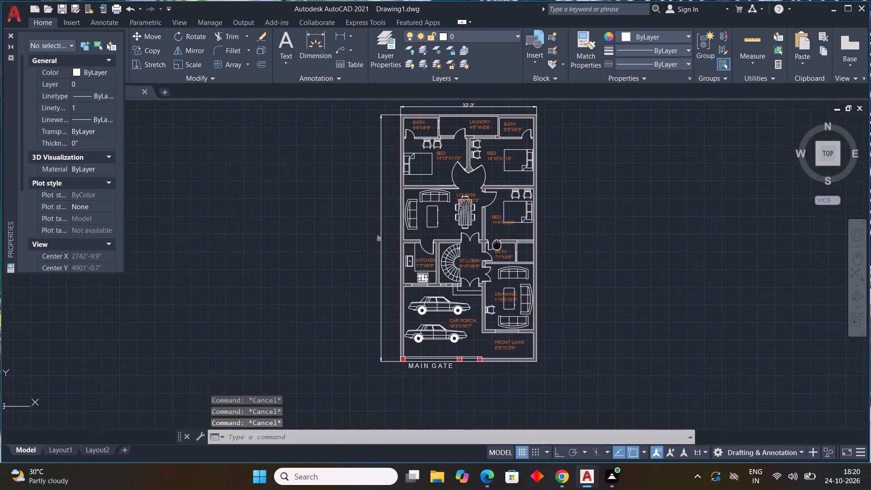
pyautogui.moveTo(497, 244); pyautogui.dragTo(474, 217, button='middle')
pyautogui.moveTo(436, 311); pyautogui.dragTo(418, 253, button='middle')
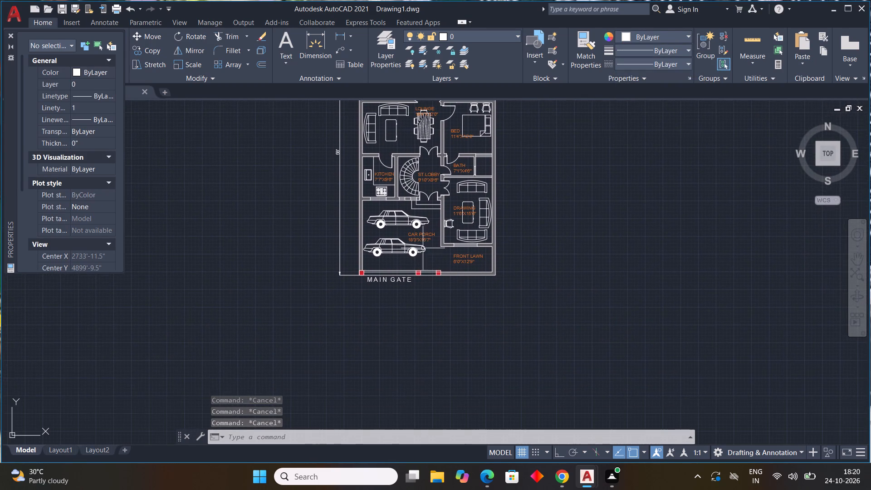
pyautogui.scroll(3, 467, 268)
pyautogui.scroll(-2, 468, 267)
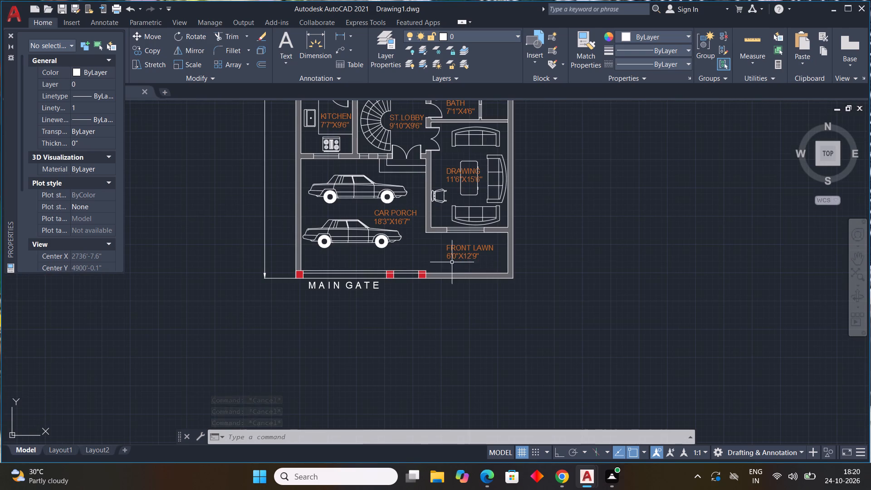
pyautogui.hotkey('ctrl', '2')
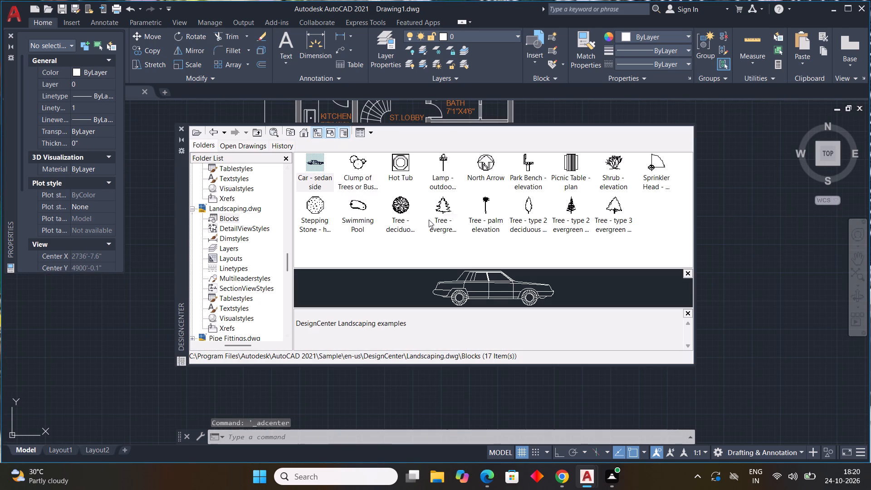
pyautogui.doubleClick(571, 207)
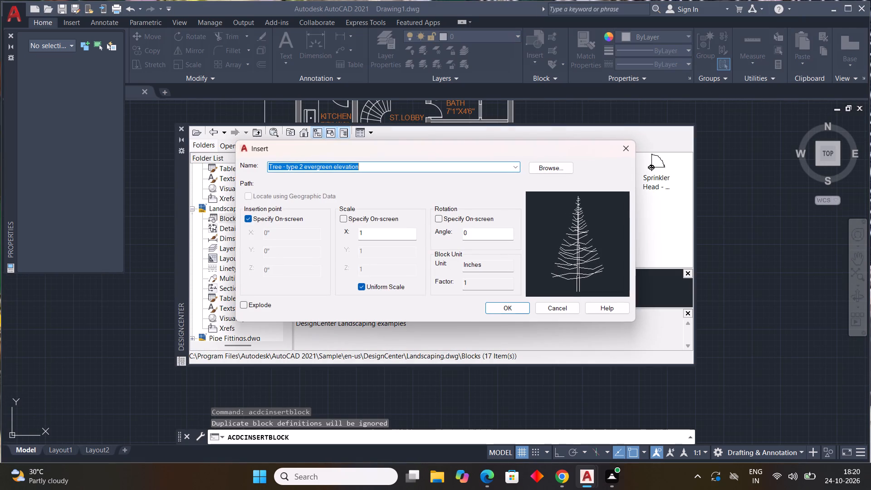
pyautogui.click(625, 147)
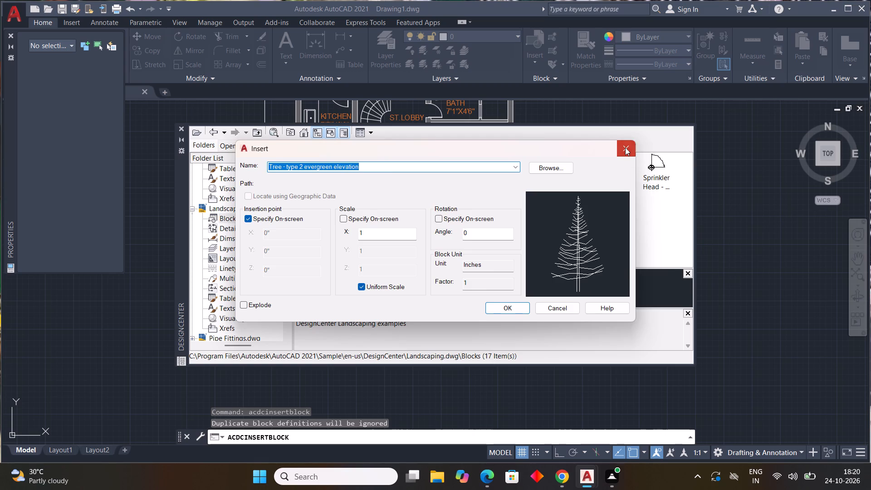
pyautogui.scroll(4, 259, 216)
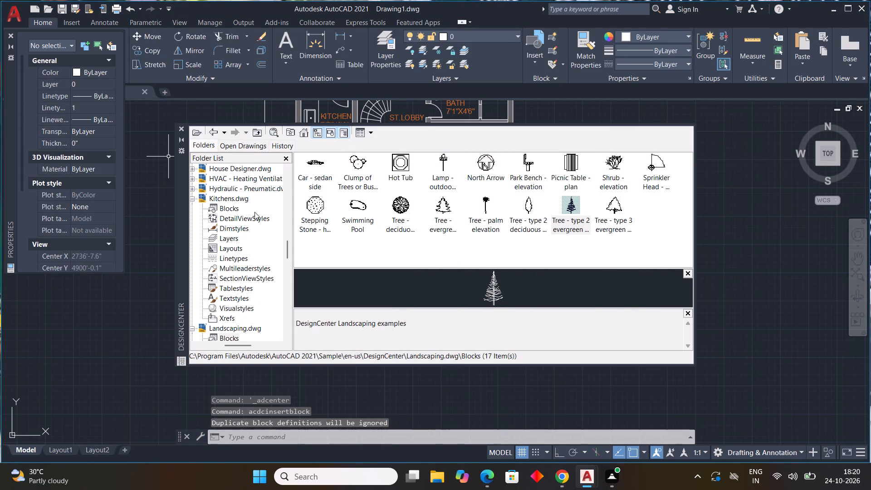
pyautogui.click(230, 169)
pyautogui.tripleClick(325, 161)
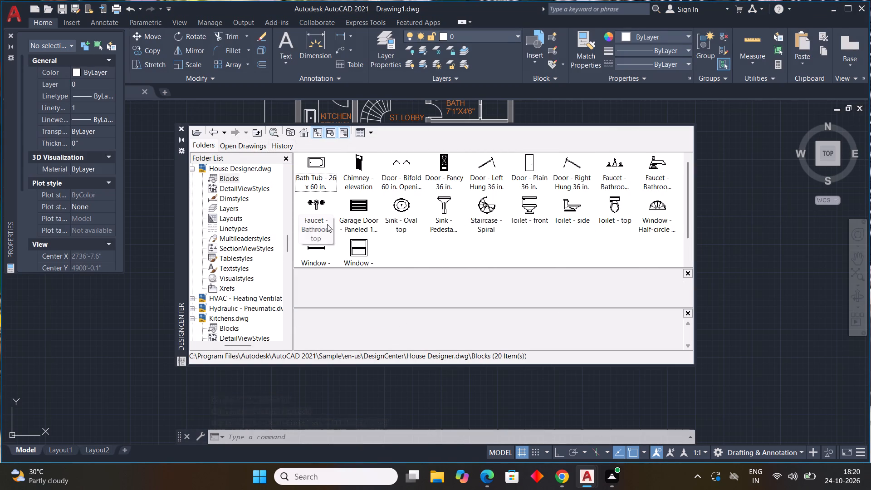
# Insert the Plant - Rubber or Philodendron block from Home - Space Planner.dwg in the empty area east of the house.
pyautogui.scroll(2, 243, 208)
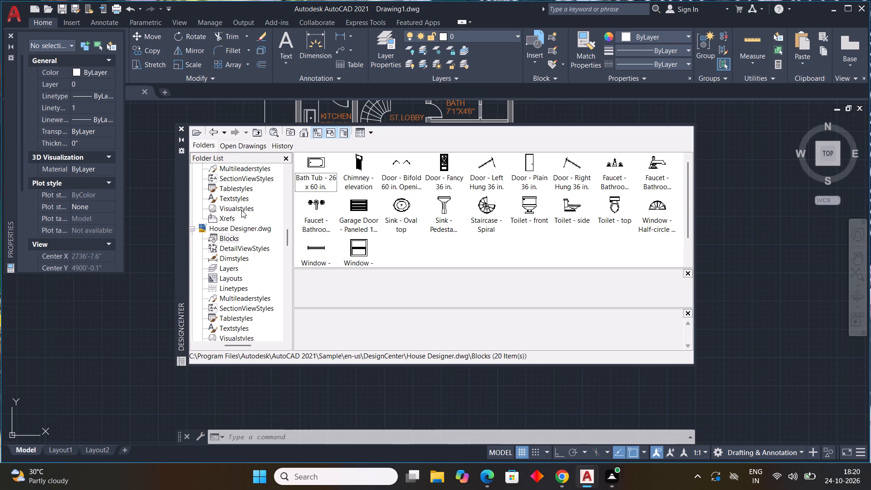
pyautogui.scroll(3, 241, 210)
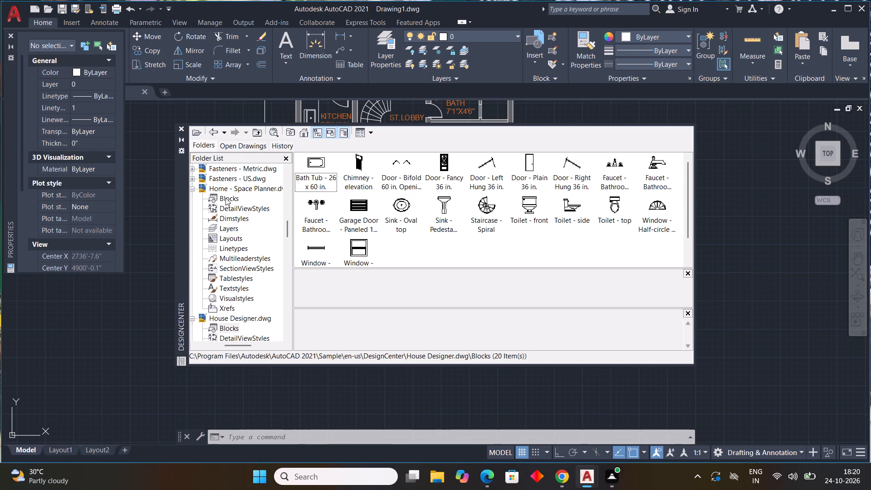
pyautogui.doubleClick(225, 198)
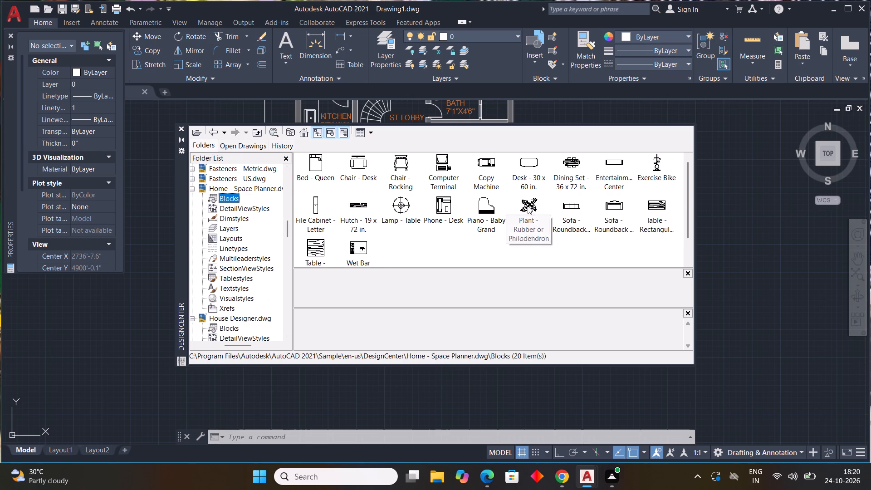
pyautogui.doubleClick(528, 206)
pyautogui.click(505, 308)
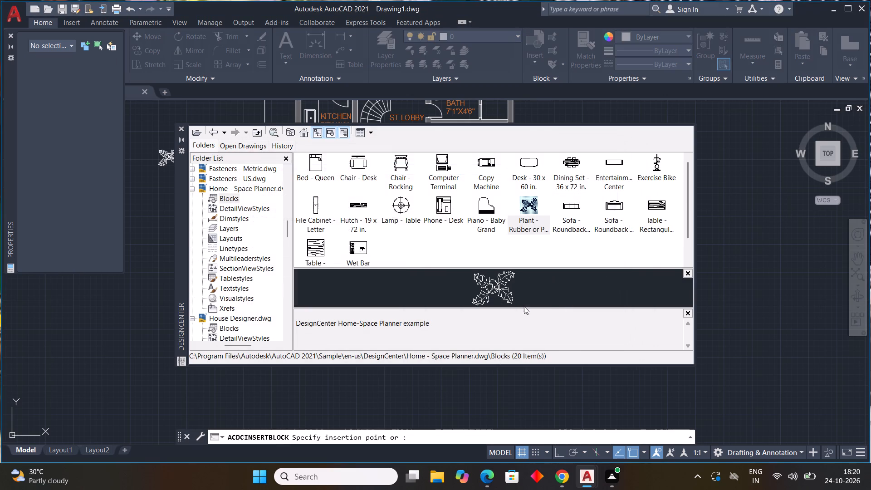
pyautogui.click(744, 294)
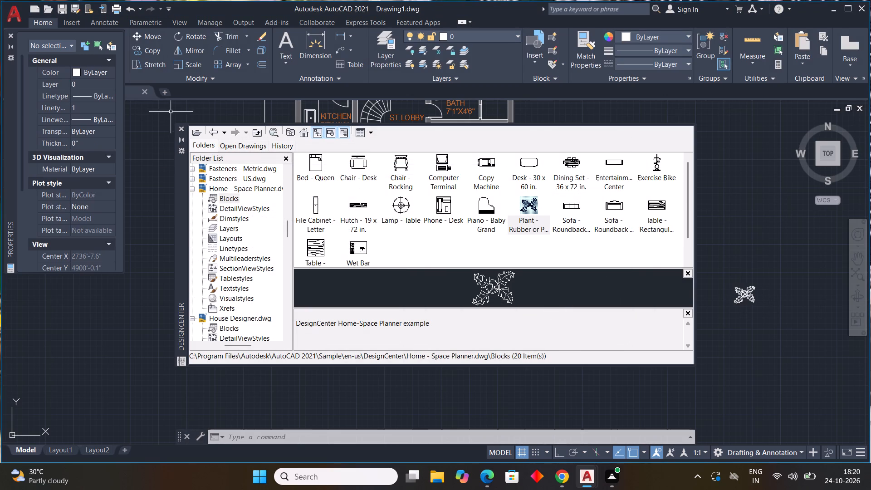
pyautogui.click(181, 131)
# Copy the plant block into the front lawn, placing two copies one above the other along the lawn's east wall.
pyautogui.moveTo(746, 328); pyautogui.dragTo(639, 271, button='middle')
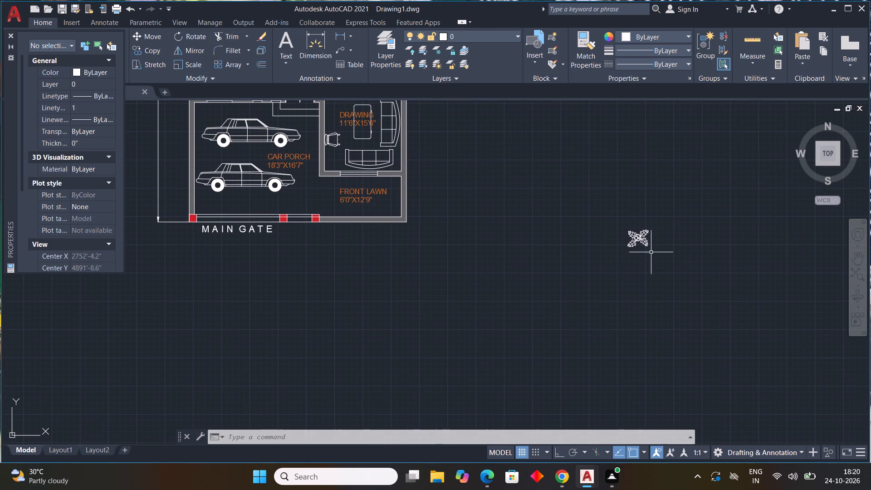
pyautogui.click(642, 243)
pyautogui.press('c')
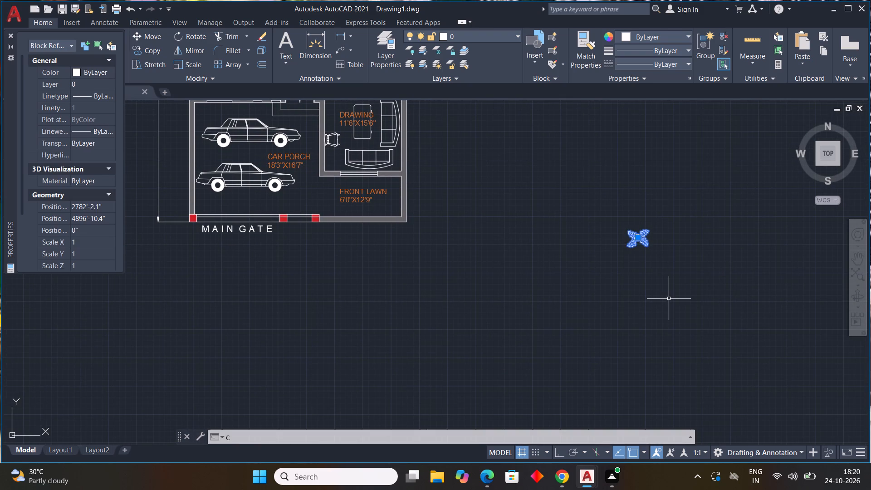
pyautogui.press('o')
pyautogui.press('space')
pyautogui.click(635, 236)
pyautogui.scroll(4, 391, 213)
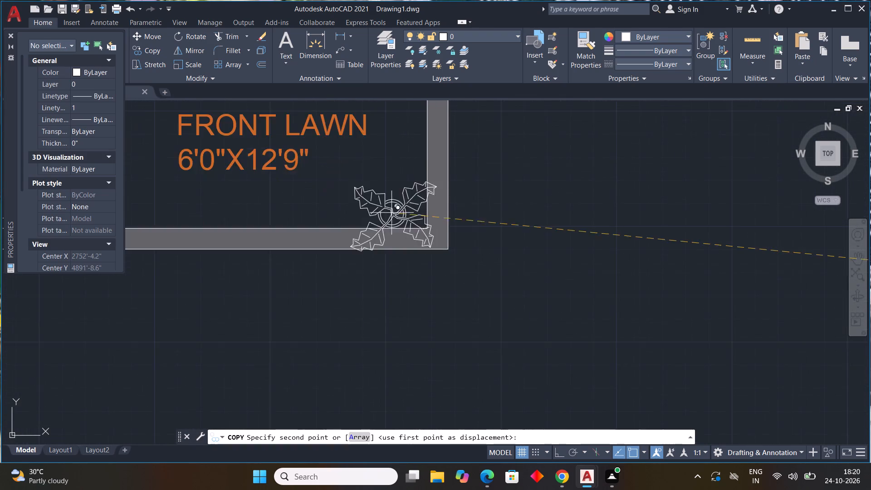
pyautogui.click(370, 171)
pyautogui.scroll(-3, 394, 188)
pyautogui.moveTo(414, 235); pyautogui.dragTo(421, 261, button='middle')
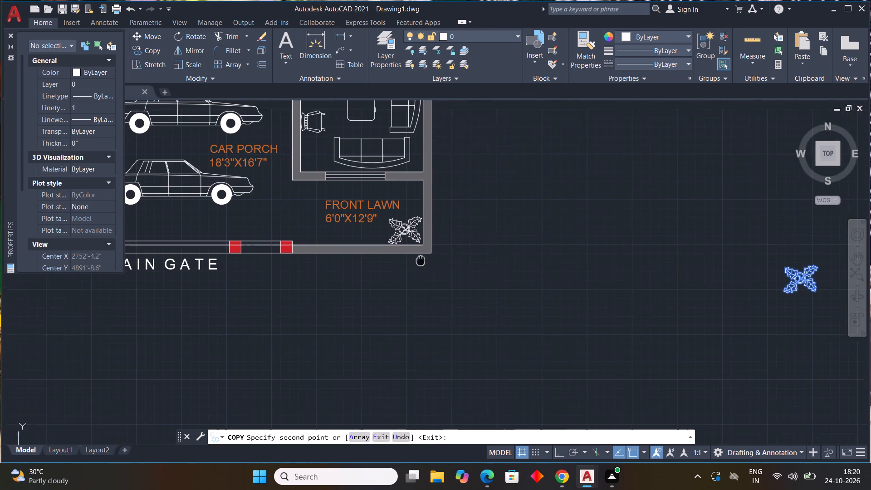
pyautogui.moveTo(421, 261); pyautogui.dragTo(421, 272, button='middle')
pyautogui.scroll(2, 408, 209)
pyautogui.click(397, 214)
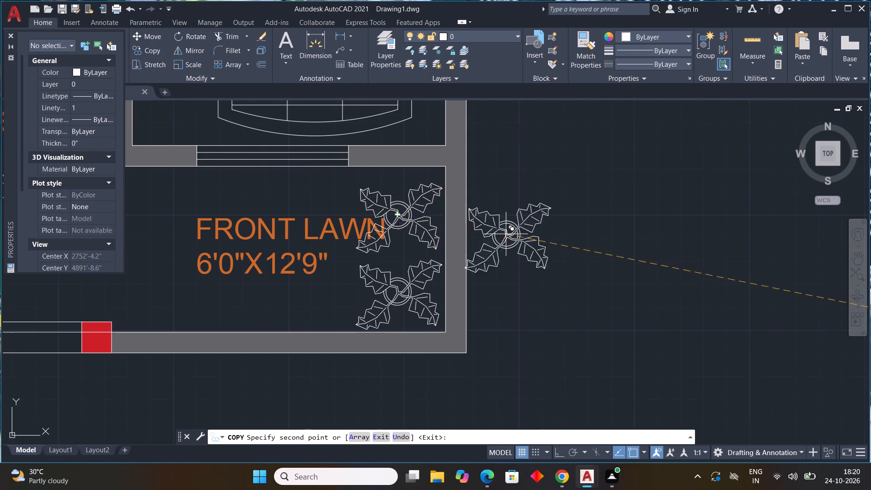
# Place three more plant copies along the lawn's front wall towards the gate pillar, spaced about 2'-11" apart.
pyautogui.scroll(-1, 507, 235)
pyautogui.moveTo(510, 237); pyautogui.dragTo(575, 225, button='middle')
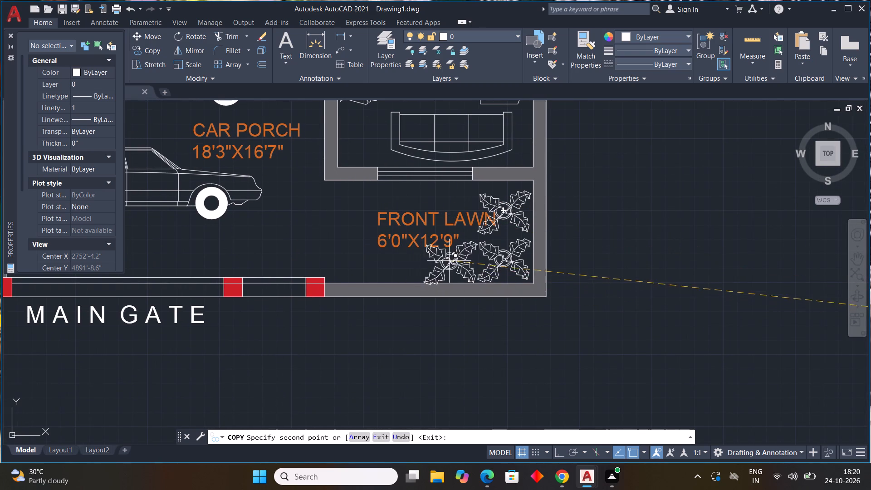
pyautogui.scroll(1, 449, 261)
pyautogui.click(445, 261)
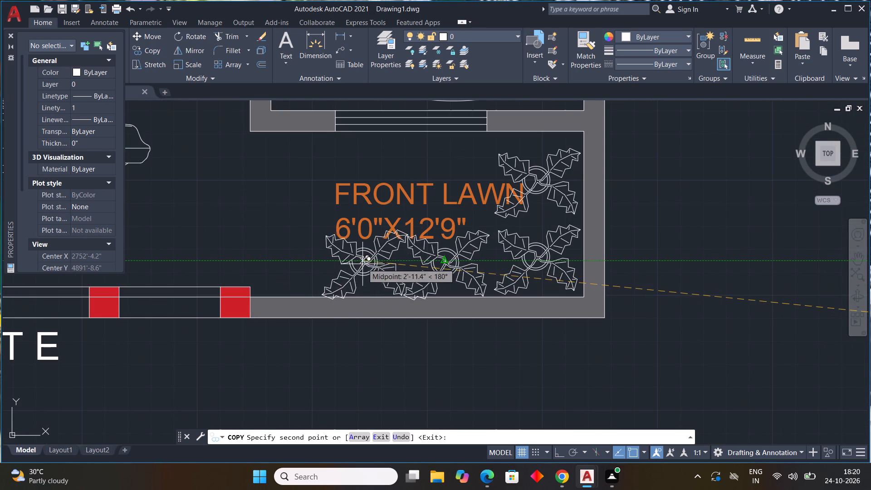
pyautogui.click(364, 261)
pyautogui.moveTo(284, 255); pyautogui.dragTo(291, 253)
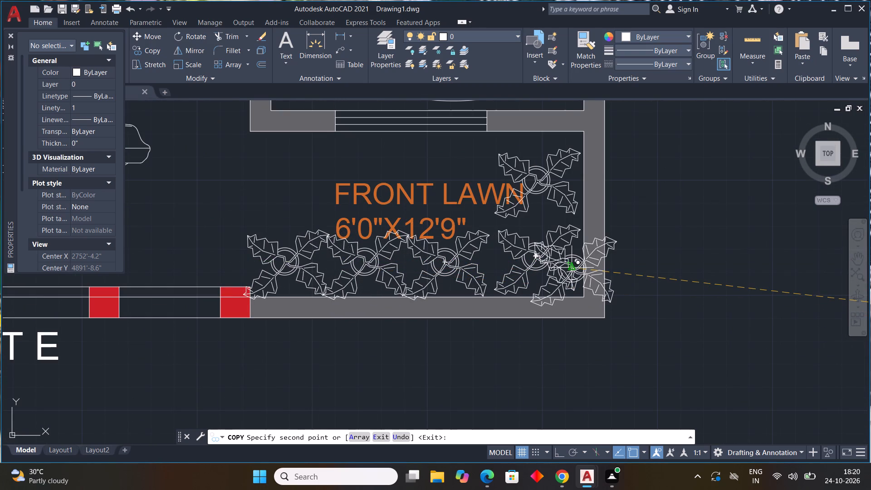
pyautogui.press('Escape')
pyautogui.press('Escape')
pyautogui.scroll(-3, 574, 266)
pyautogui.moveTo(574, 265); pyautogui.dragTo(530, 212, button='middle')
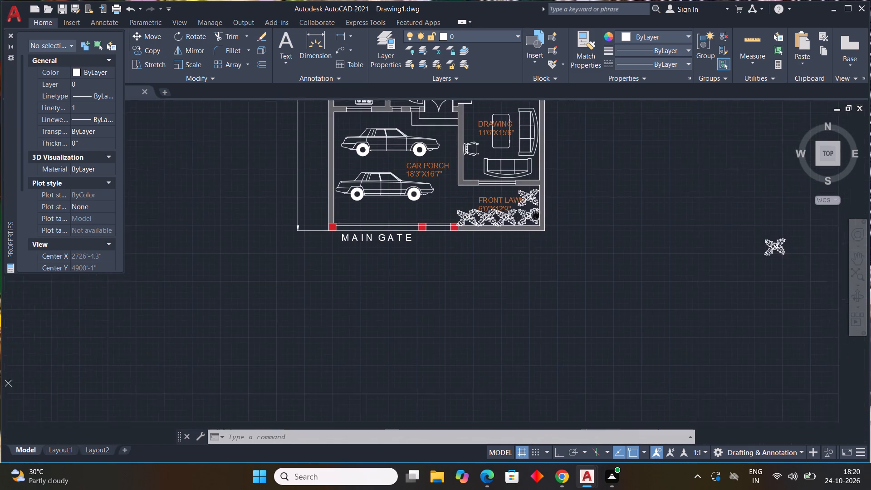
# Delete the spare plant block from the empty area east of the house.
pyautogui.moveTo(530, 212); pyautogui.dragTo(485, 187, button='middle')
pyautogui.moveTo(748, 201); pyautogui.dragTo(719, 215)
pyautogui.click(680, 271)
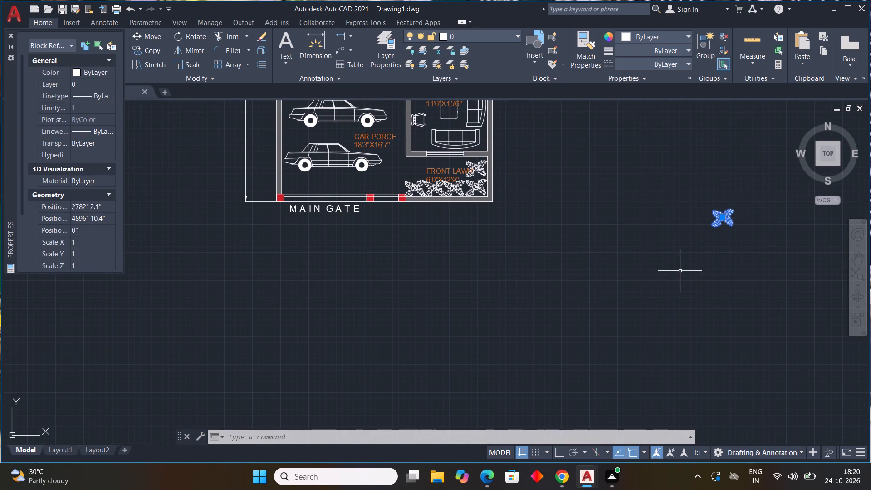
pyautogui.press('Delete')
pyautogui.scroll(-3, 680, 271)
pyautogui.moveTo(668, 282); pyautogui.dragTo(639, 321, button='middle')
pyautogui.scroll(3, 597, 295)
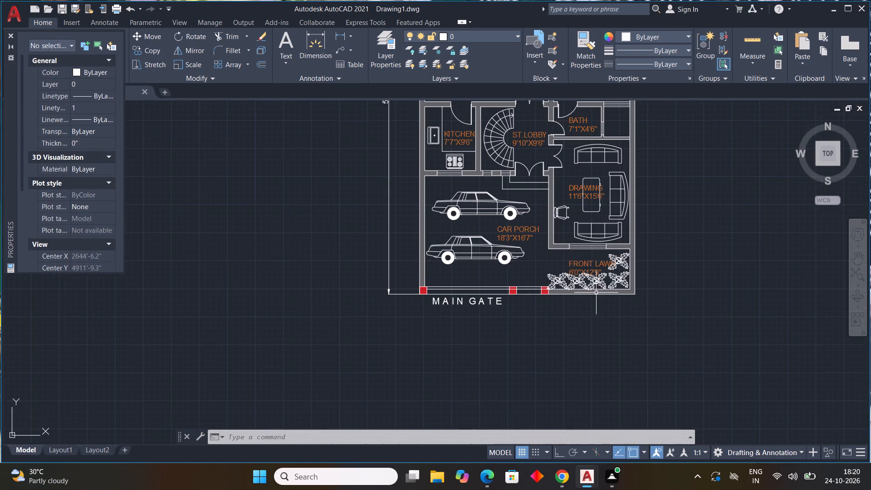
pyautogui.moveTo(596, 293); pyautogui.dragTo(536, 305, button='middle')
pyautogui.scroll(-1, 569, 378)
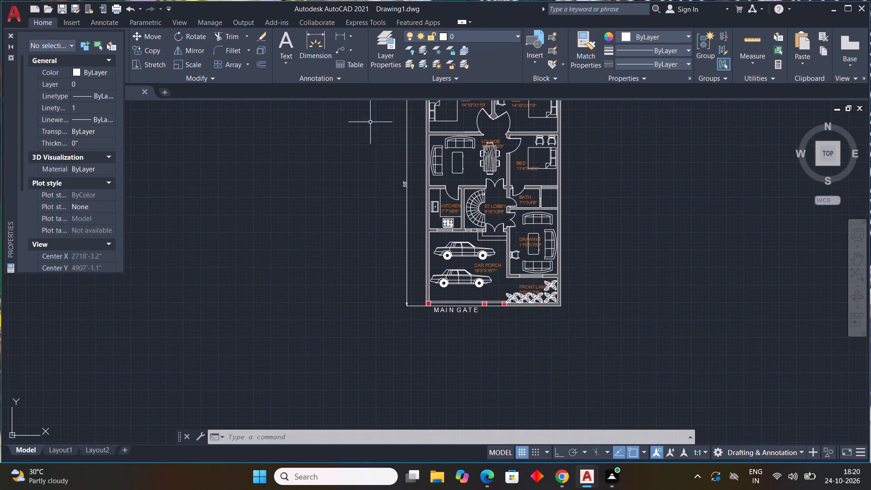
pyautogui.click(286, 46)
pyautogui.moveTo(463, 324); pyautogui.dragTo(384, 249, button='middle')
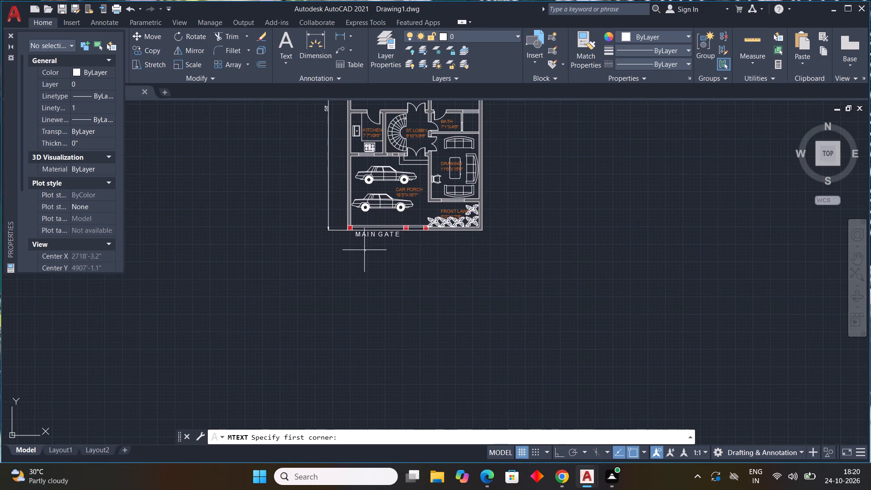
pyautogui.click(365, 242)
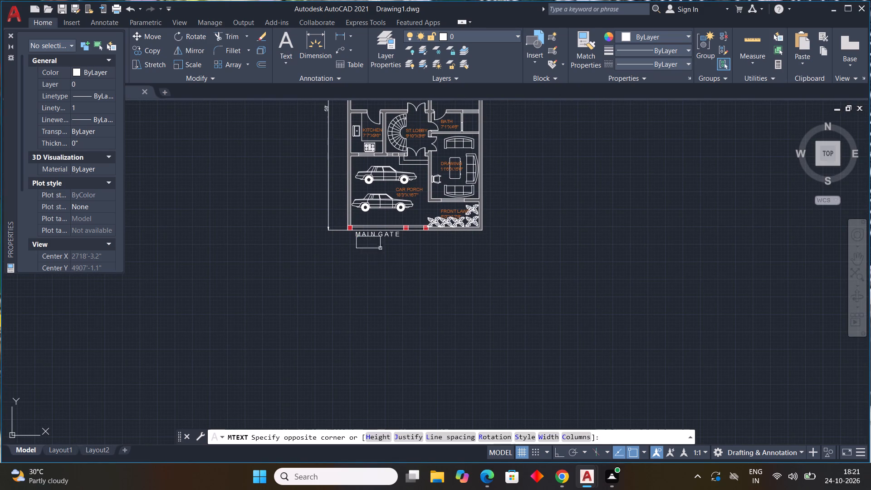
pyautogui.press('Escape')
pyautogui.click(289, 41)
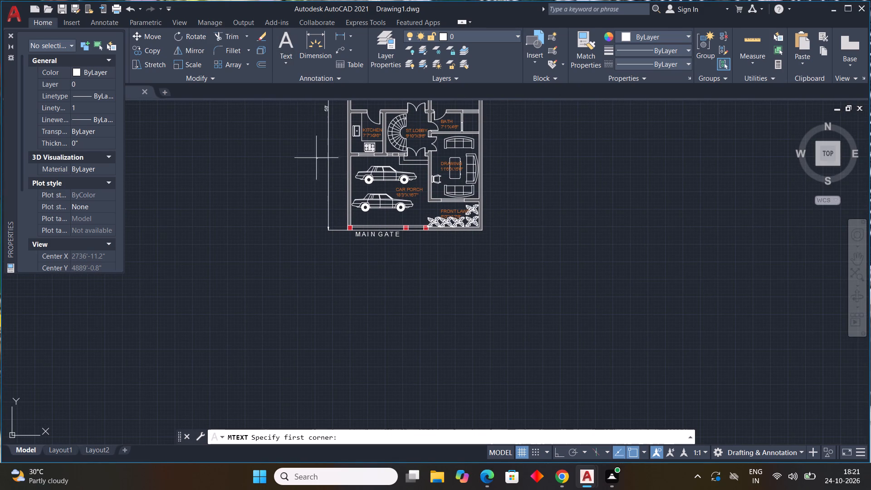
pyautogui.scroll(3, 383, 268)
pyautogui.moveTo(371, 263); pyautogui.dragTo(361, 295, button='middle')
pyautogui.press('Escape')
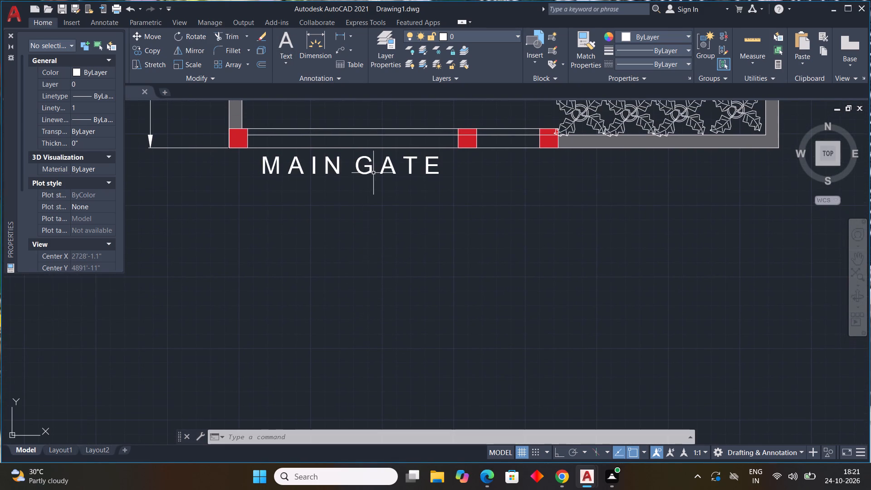
# Change the colour of the MAIN GATE label to green.
pyautogui.click(369, 170)
pyautogui.click(655, 38)
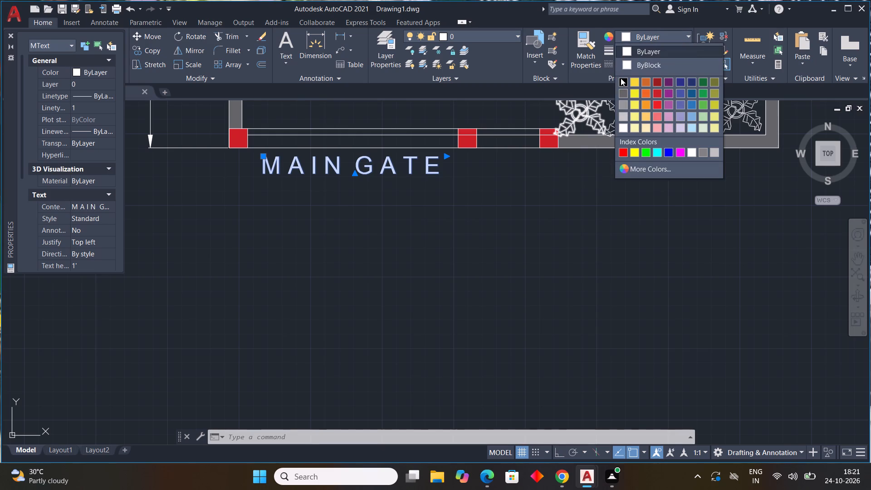
pyautogui.click(648, 157)
pyautogui.press('Escape')
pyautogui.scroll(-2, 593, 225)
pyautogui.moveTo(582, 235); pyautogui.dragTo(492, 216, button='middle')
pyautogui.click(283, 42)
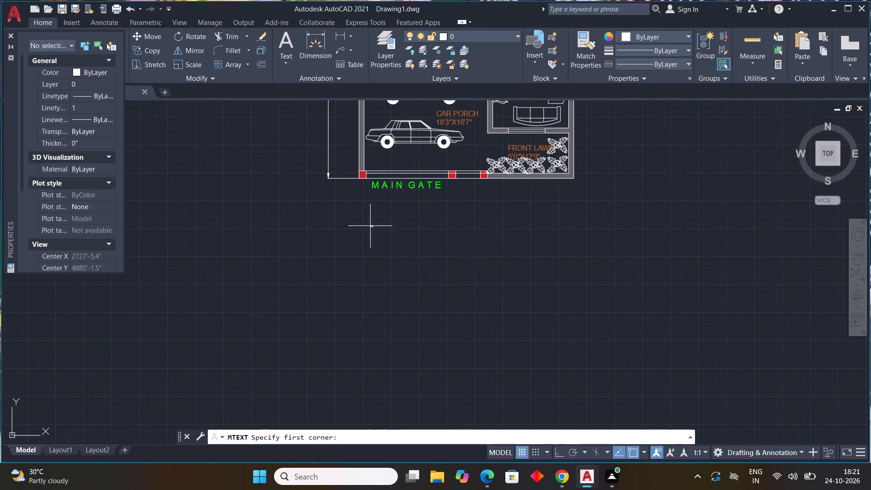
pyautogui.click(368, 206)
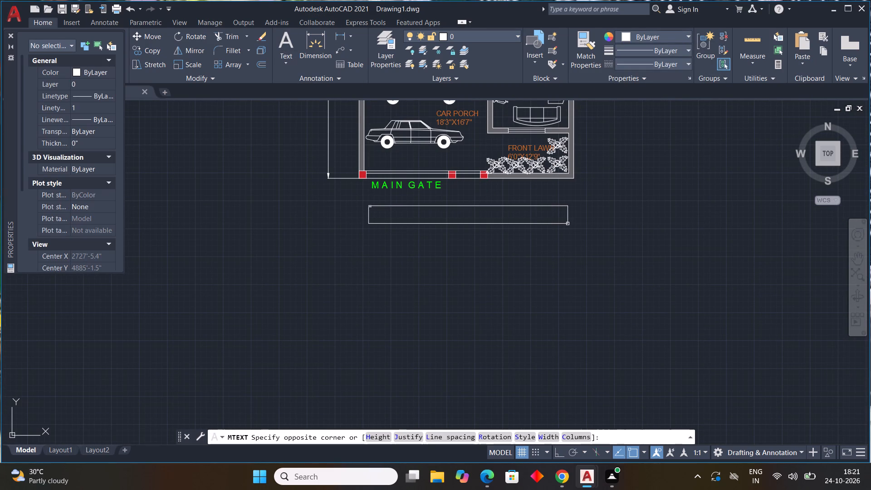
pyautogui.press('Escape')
# Add the multiline text title FLOOR PLAN above the overall width dimension on the north side of the house.
pyautogui.moveTo(542, 298); pyautogui.dragTo(536, 325, button='middle')
pyautogui.scroll(-1, 542, 300)
pyautogui.moveTo(542, 292); pyautogui.dragTo(531, 335, button='middle')
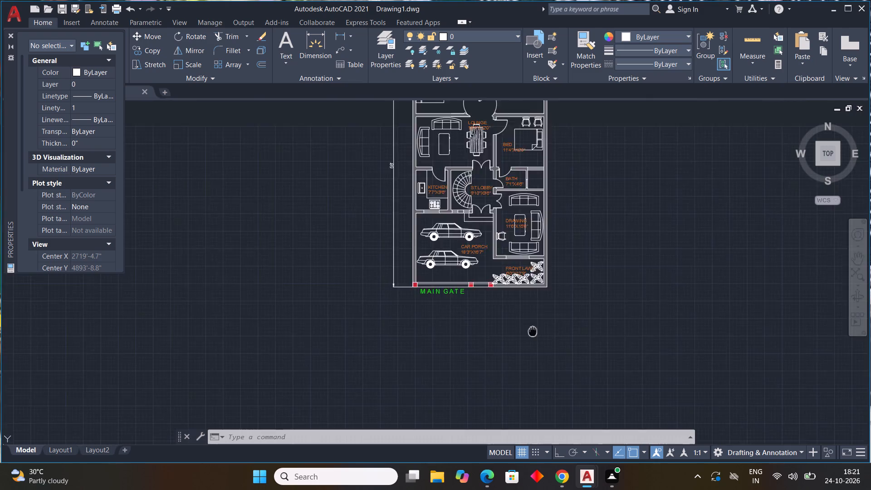
pyautogui.moveTo(531, 335); pyautogui.dragTo(486, 433, button='middle')
pyautogui.moveTo(593, 246); pyautogui.dragTo(590, 328, button='middle')
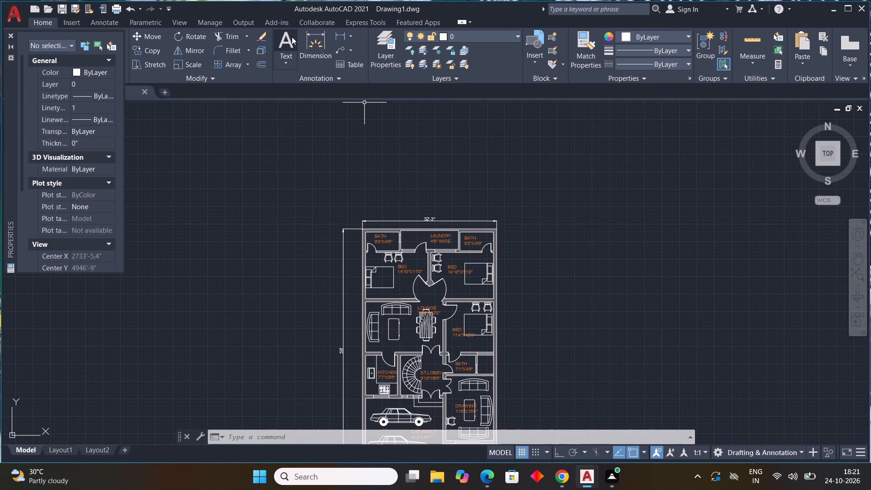
pyautogui.click(292, 37)
pyautogui.scroll(1, 365, 188)
pyautogui.moveTo(386, 207); pyautogui.dragTo(351, 179, button='middle')
pyautogui.click(348, 176)
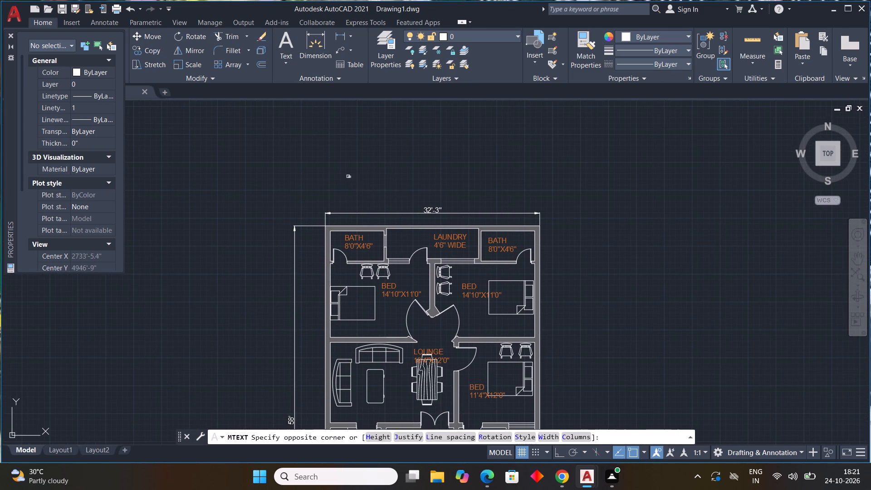
pyautogui.click(546, 197)
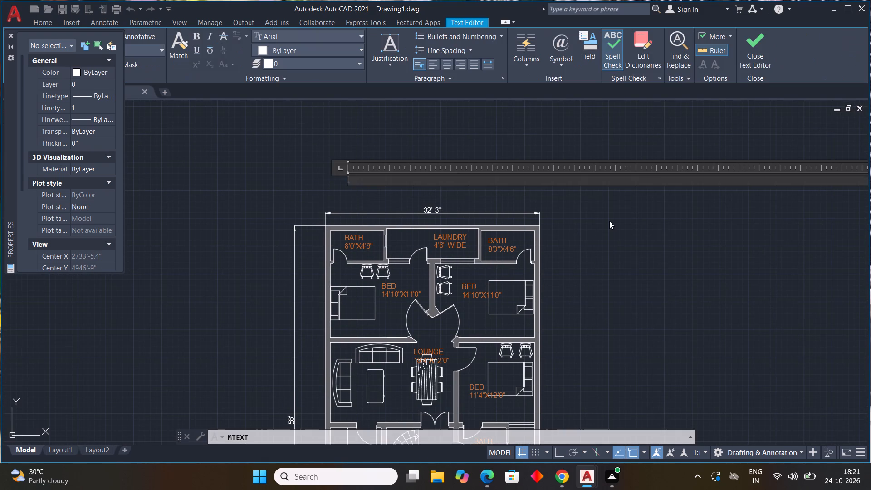
pyautogui.write('FLOOR PLAN')
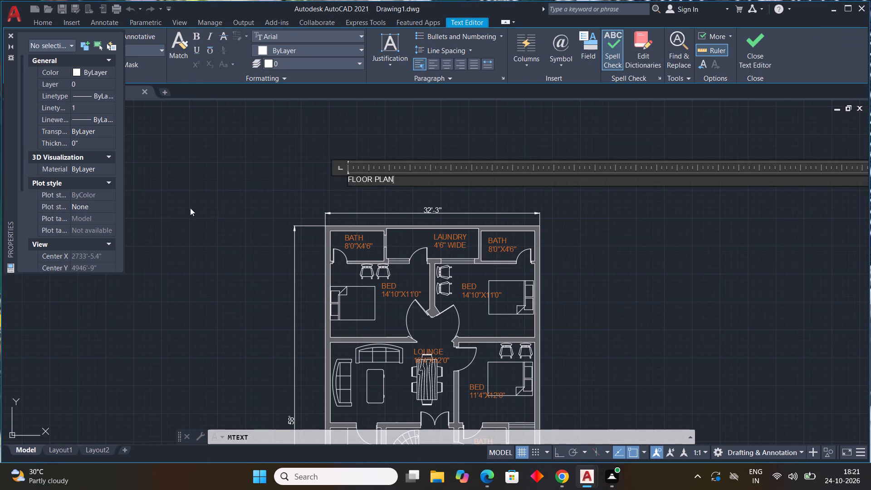
pyautogui.click(266, 167)
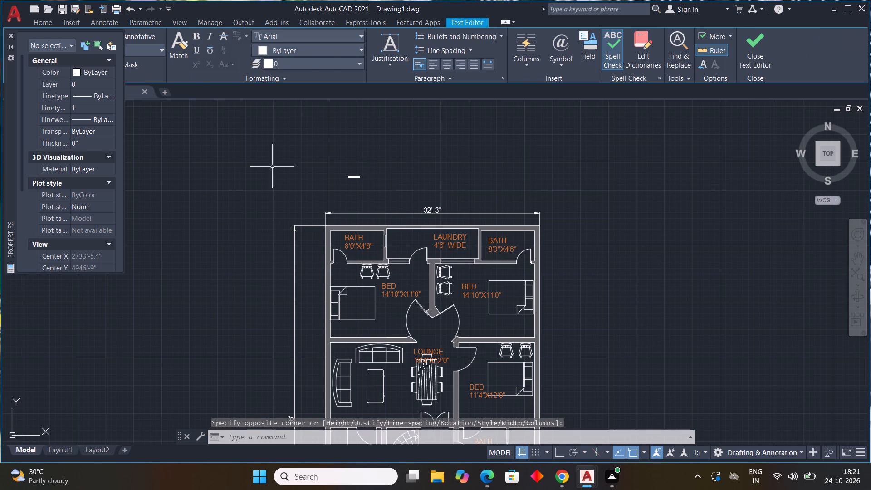
# Set the text height of the FLOOR PLAN title to 2'.
pyautogui.click(350, 176)
pyautogui.scroll(-3, 70, 120)
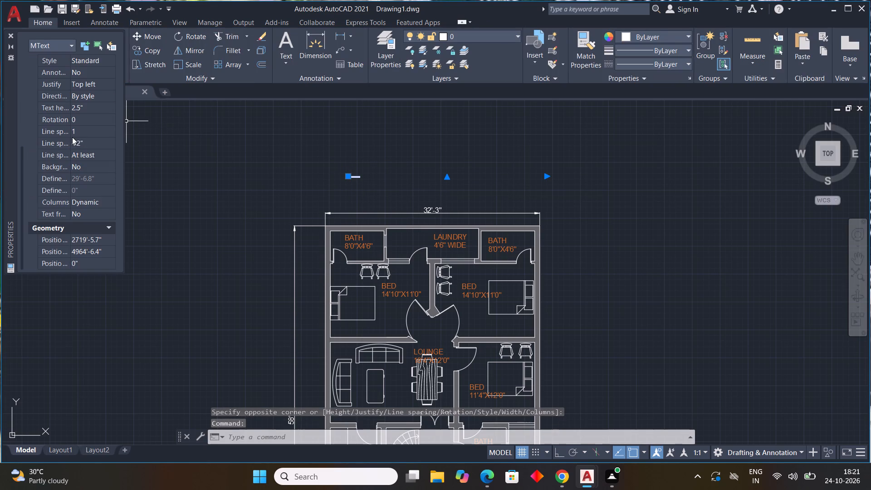
pyautogui.click(84, 109)
pyautogui.moveTo(90, 108); pyautogui.dragTo(16, 99)
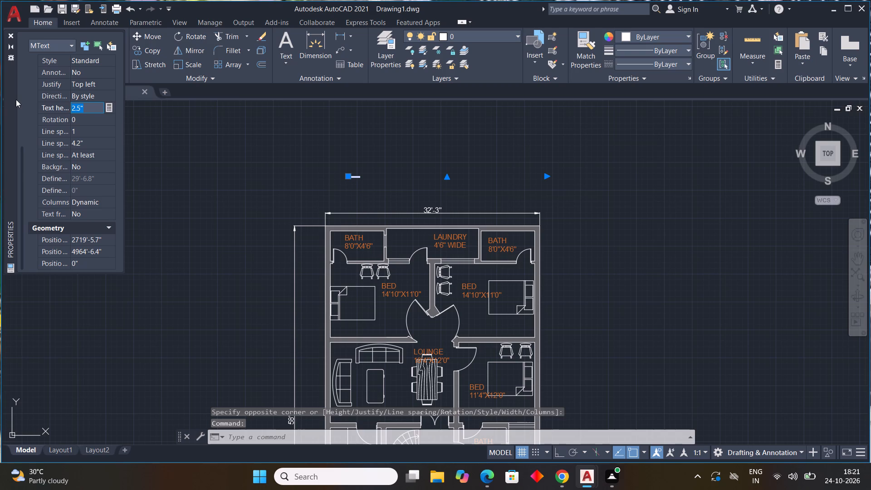
pyautogui.write("2'")
pyautogui.press('Return')
pyautogui.press('Escape')
pyautogui.press('Escape')
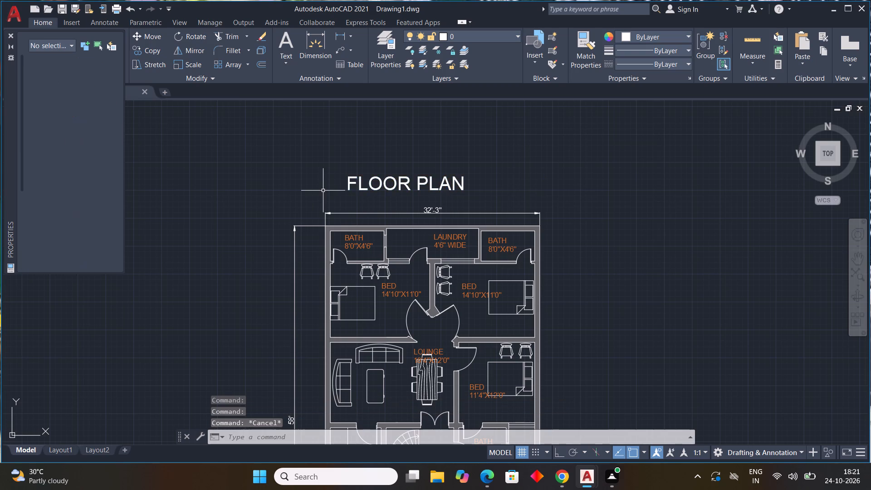
pyautogui.press('Escape')
# Move the FLOOR PLAN title slightly east by its insertion grip, closer to the centre above the overall width dimension.
pyautogui.click(387, 181)
pyautogui.click(347, 177)
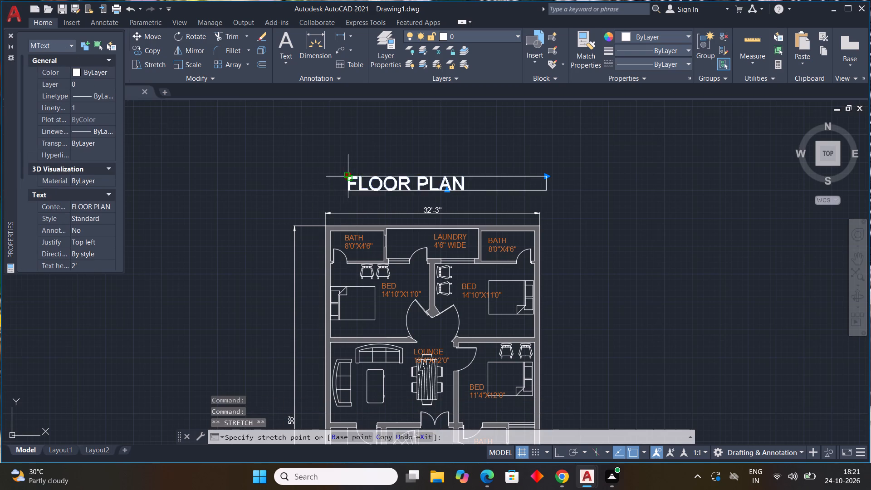
pyautogui.click(357, 189)
pyautogui.moveTo(374, 186); pyautogui.dragTo(373, 168, button='middle')
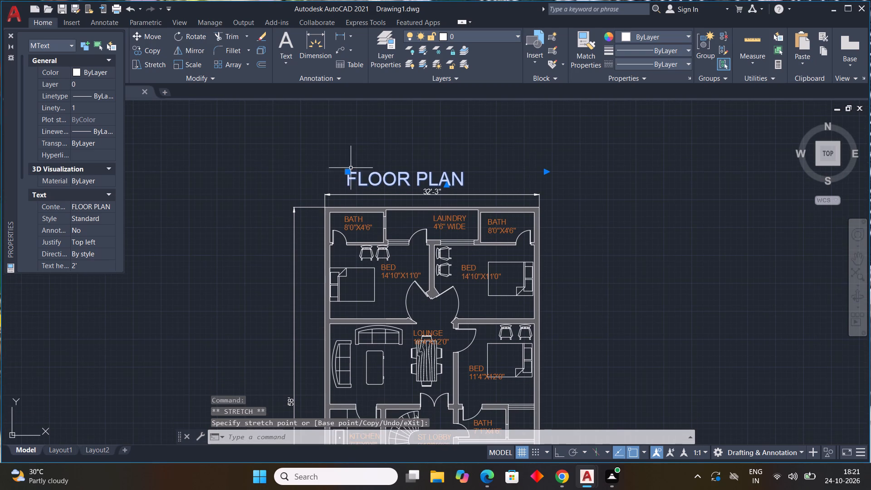
pyautogui.moveTo(347, 171); pyautogui.dragTo(353, 168)
pyautogui.click(359, 164)
pyautogui.middleClick(364, 169)
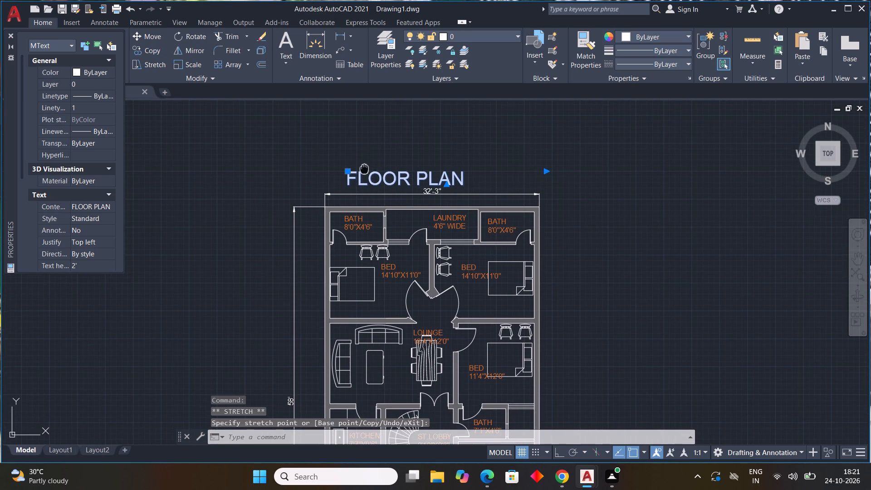
pyautogui.moveTo(346, 170); pyautogui.dragTo(363, 166)
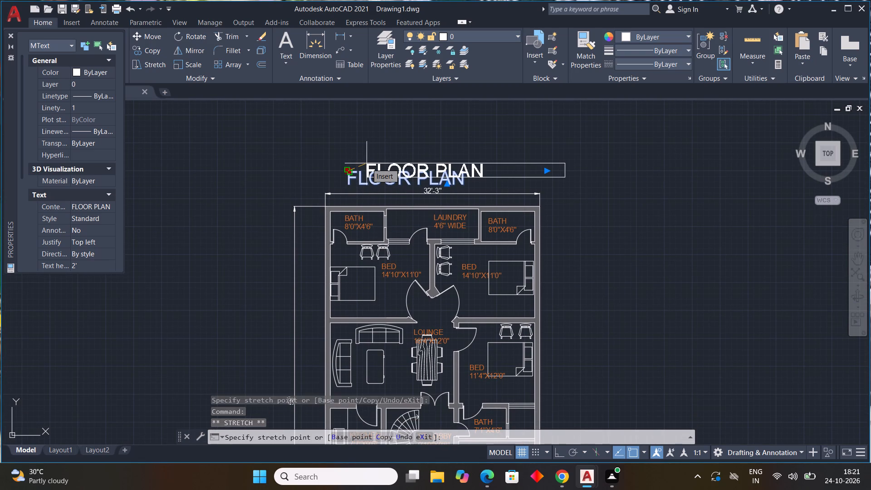
pyautogui.scroll(3, 367, 159)
pyautogui.click(345, 166)
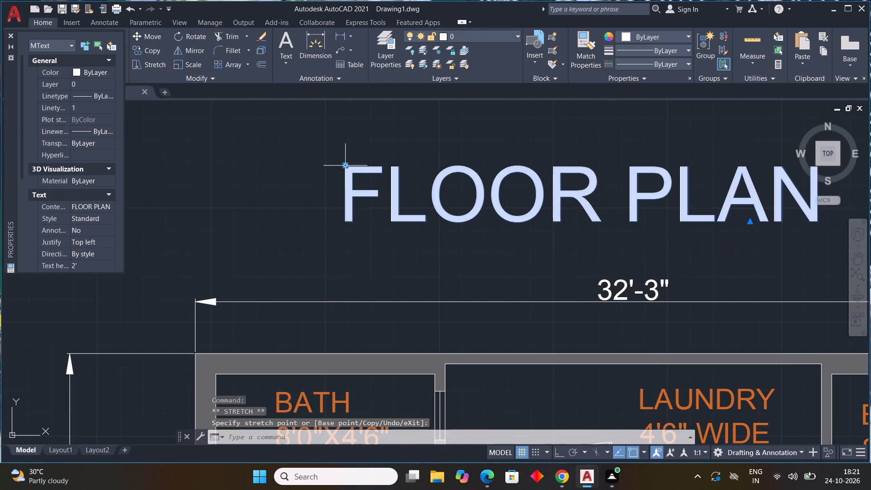
pyautogui.scroll(-2, 327, 177)
pyautogui.moveTo(322, 182); pyautogui.dragTo(303, 201, button='middle')
pyautogui.press('Escape')
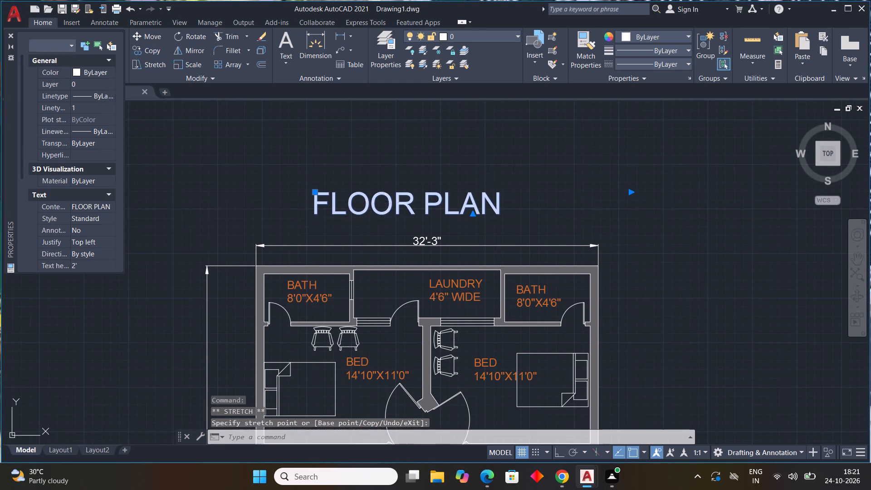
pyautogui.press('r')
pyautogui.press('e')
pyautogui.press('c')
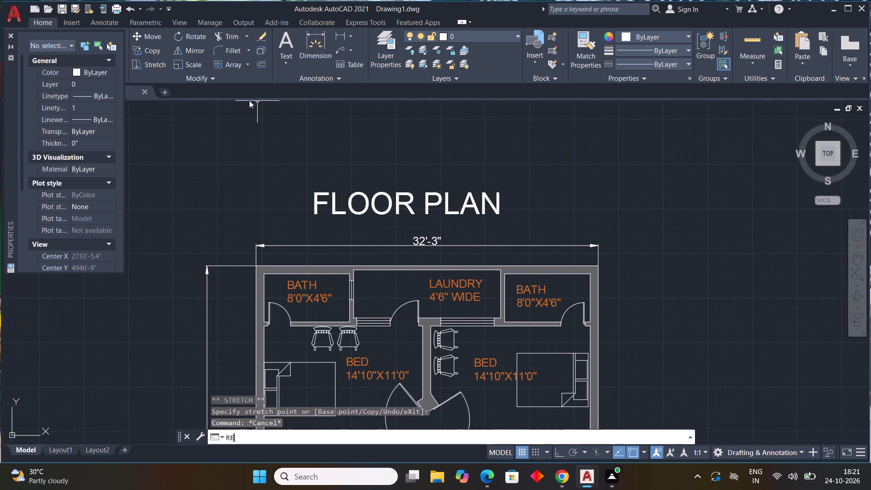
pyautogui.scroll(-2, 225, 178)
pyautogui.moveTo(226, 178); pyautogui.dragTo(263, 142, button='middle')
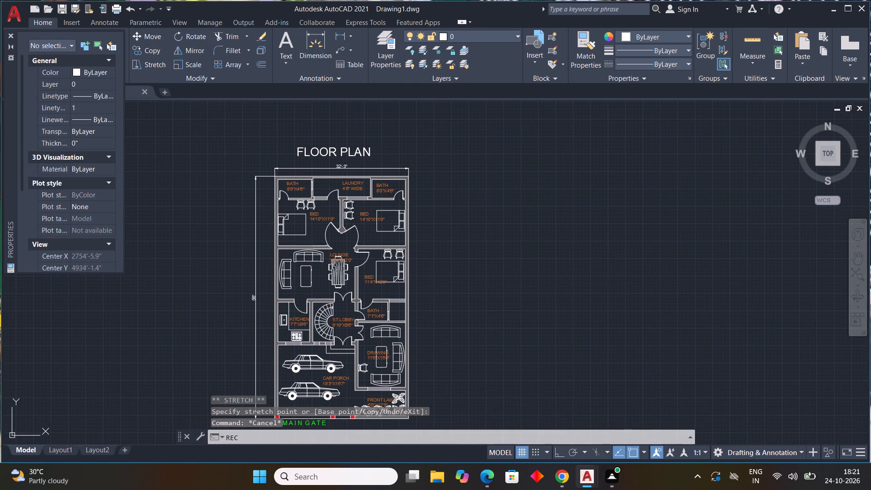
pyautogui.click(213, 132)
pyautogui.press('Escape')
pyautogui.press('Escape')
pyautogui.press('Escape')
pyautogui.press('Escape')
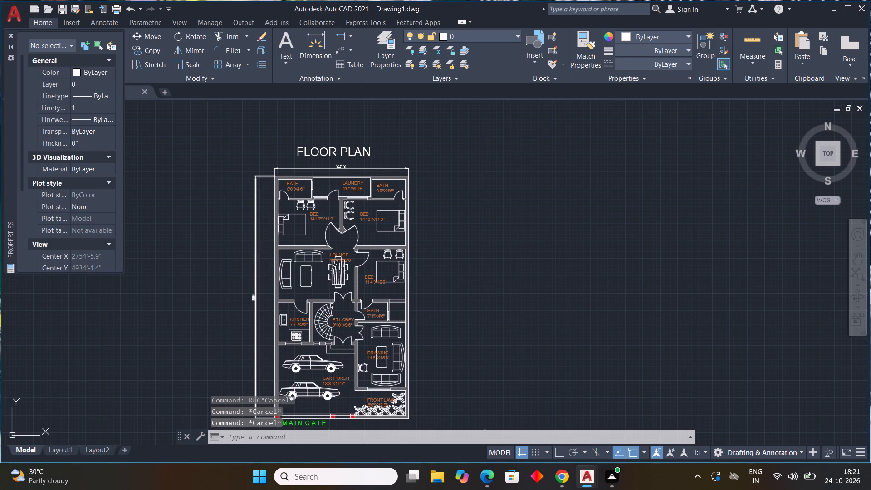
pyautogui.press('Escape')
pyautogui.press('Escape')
# Draw a border rectangle enclosing the whole plan, its dimensions, the FLOOR PLAN title and the MAIN GATE label.
pyautogui.write('REC')
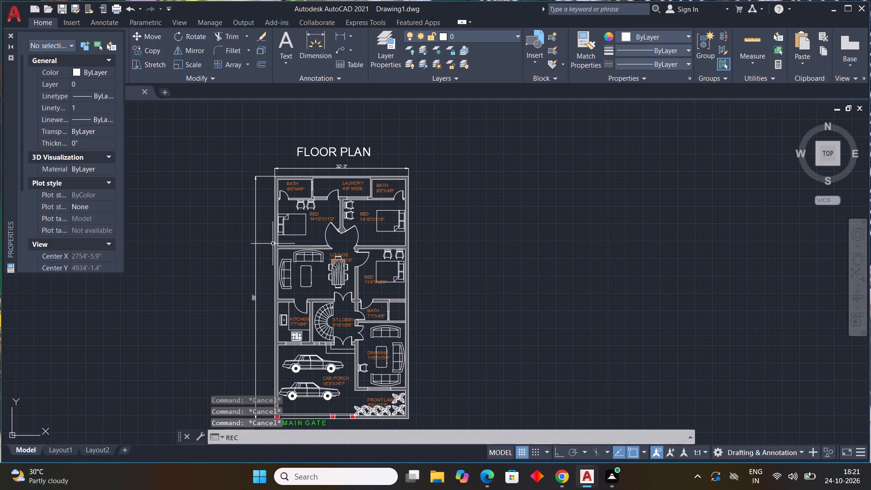
pyautogui.press('space')
pyautogui.click(234, 126)
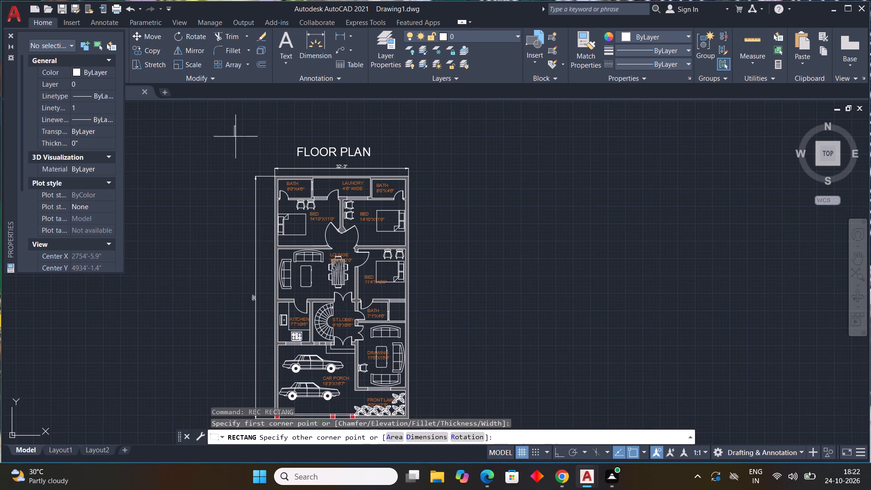
pyautogui.moveTo(403, 324); pyautogui.dragTo(401, 262, button='middle')
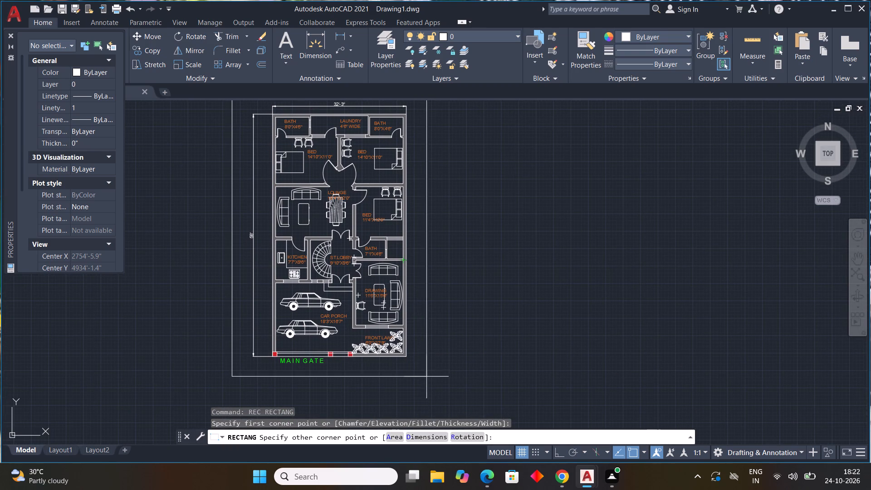
pyautogui.moveTo(426, 377); pyautogui.dragTo(432, 407, button='middle')
pyautogui.scroll(-1, 432, 402)
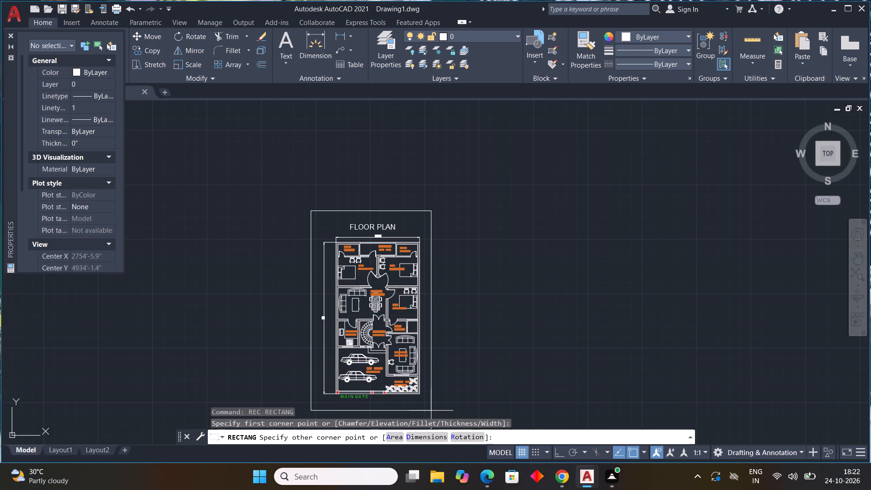
pyautogui.click(435, 409)
pyautogui.scroll(-1, 496, 341)
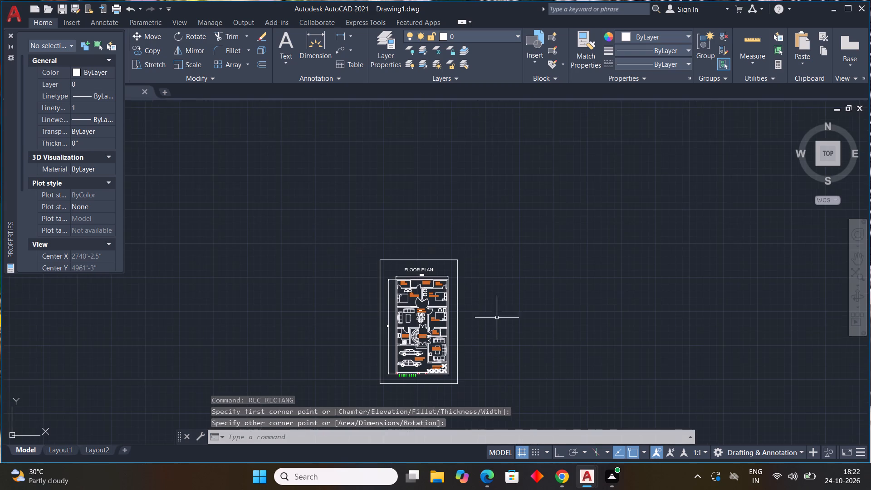
# Set the colour of the border rectangle around the plan to red 205,32,39.
pyautogui.moveTo(485, 261); pyautogui.dragTo(473, 234, button='middle')
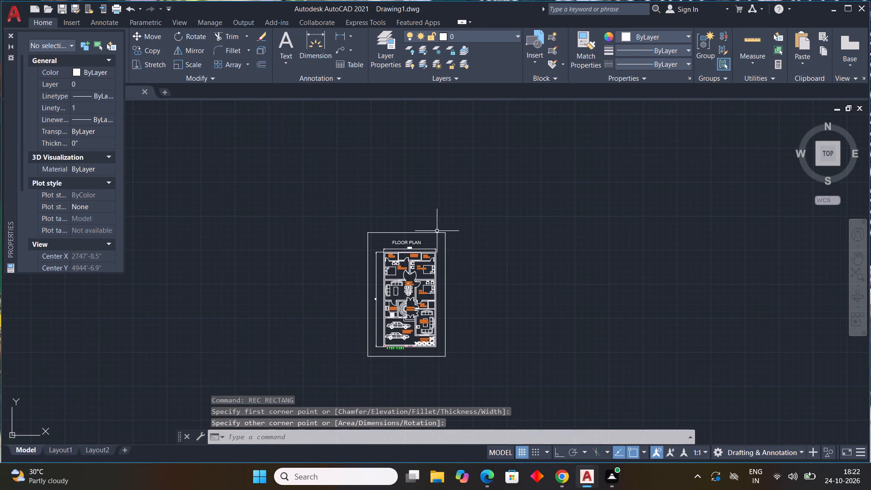
pyautogui.click(435, 232)
pyautogui.click(682, 37)
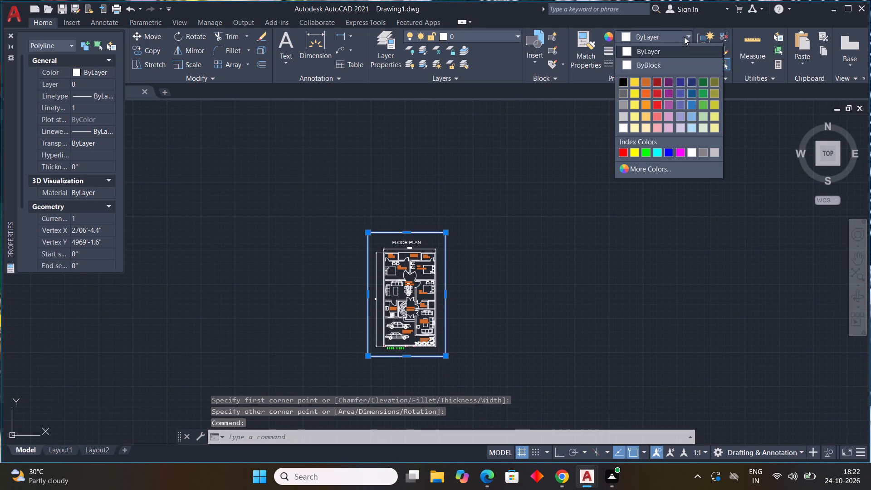
pyautogui.click(657, 93)
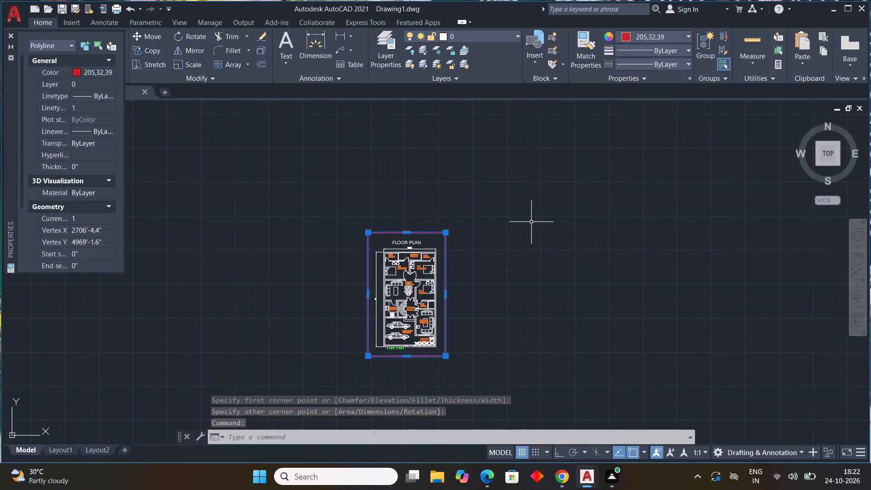
pyautogui.scroll(-1, 533, 224)
pyautogui.moveTo(533, 224); pyautogui.dragTo(537, 199, button='middle')
pyautogui.press('Escape')
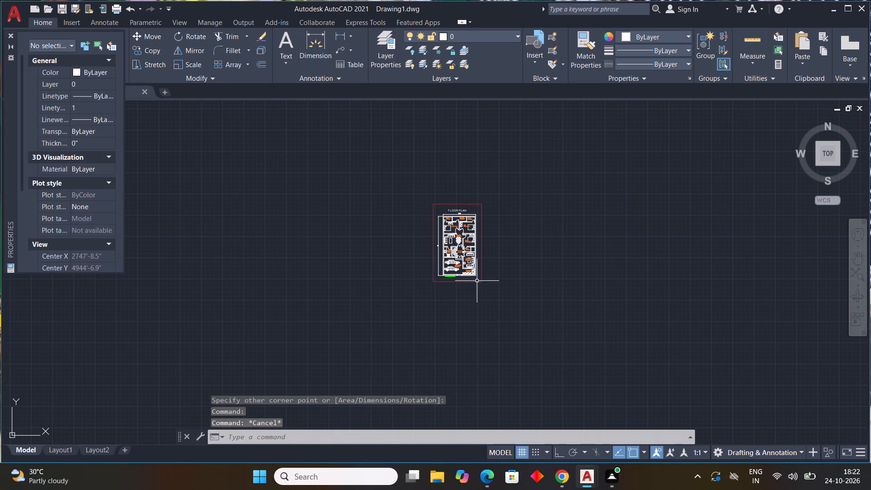
# Change the colour of the overall length and overall width dimensions to Magenta.
pyautogui.scroll(4, 463, 268)
pyautogui.click(332, 317)
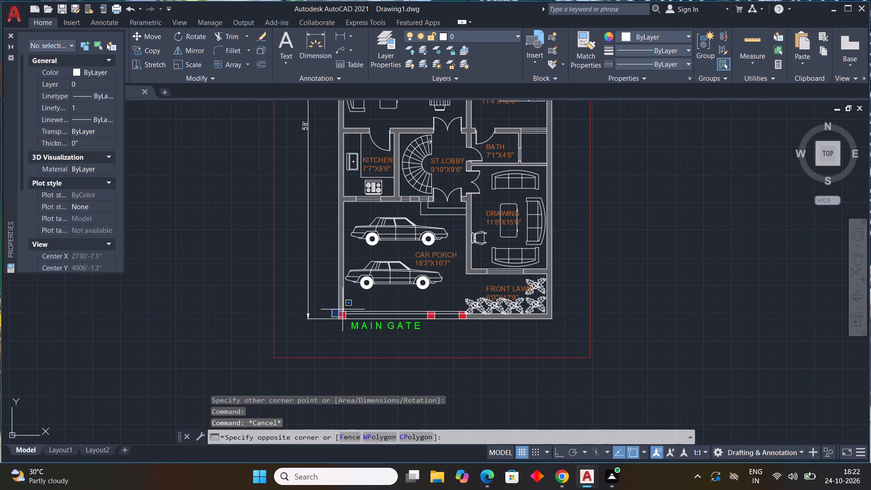
pyautogui.moveTo(325, 316); pyautogui.dragTo(318, 323)
pyautogui.moveTo(326, 277); pyautogui.dragTo(317, 280)
pyautogui.click(290, 296)
pyautogui.scroll(-2, 304, 294)
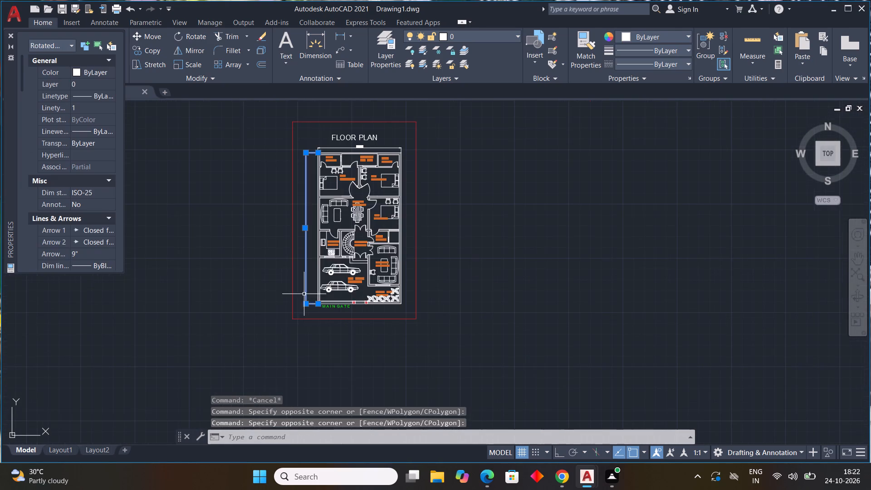
pyautogui.moveTo(392, 266); pyautogui.dragTo(391, 367, button='middle')
pyautogui.scroll(2, 372, 243)
pyautogui.moveTo(415, 248); pyautogui.dragTo(406, 250)
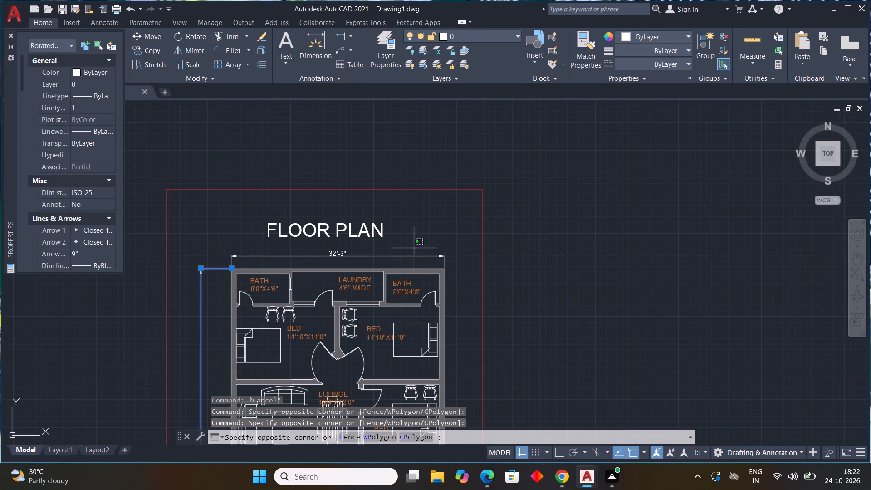
pyautogui.click(393, 263)
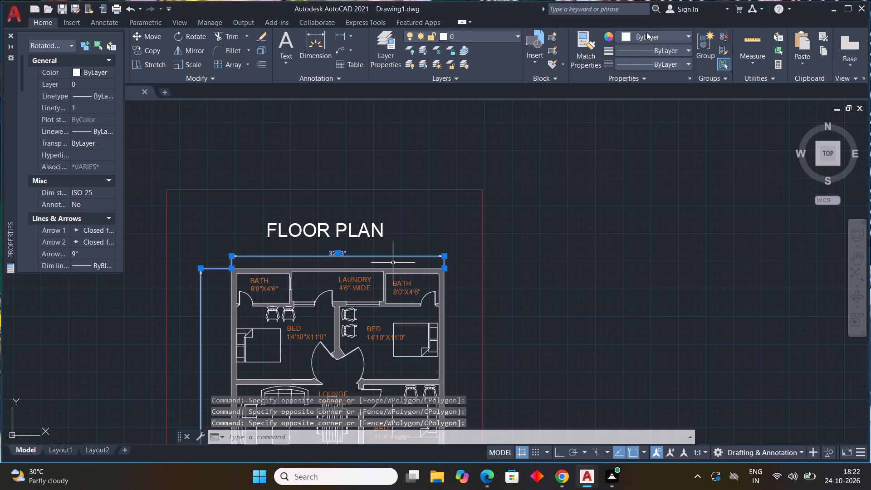
pyautogui.click(647, 32)
pyautogui.click(679, 151)
pyautogui.scroll(-2, 608, 216)
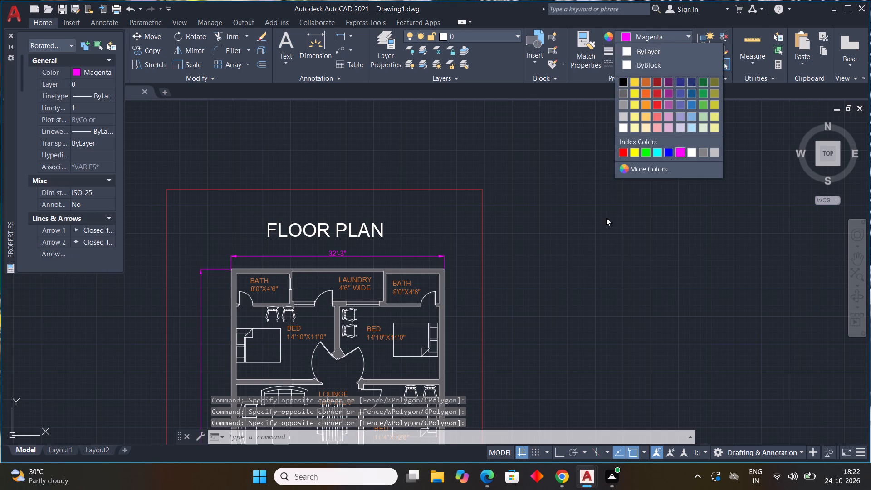
pyautogui.moveTo(606, 218); pyautogui.dragTo(577, 156, button='middle')
pyautogui.press('Escape')
pyautogui.press('Escape')
pyautogui.press('Escape')
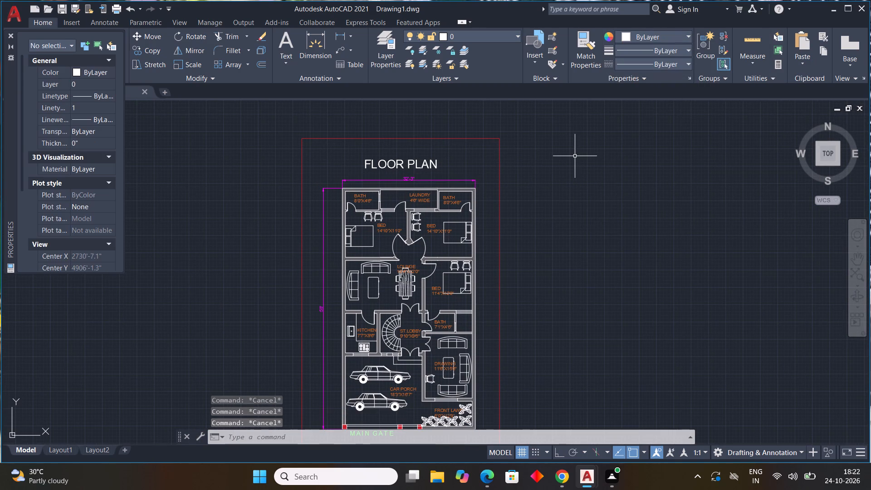
pyautogui.press('Escape')
pyautogui.scroll(-1, 574, 158)
pyautogui.moveTo(567, 180); pyautogui.dragTo(521, 165, button='middle')
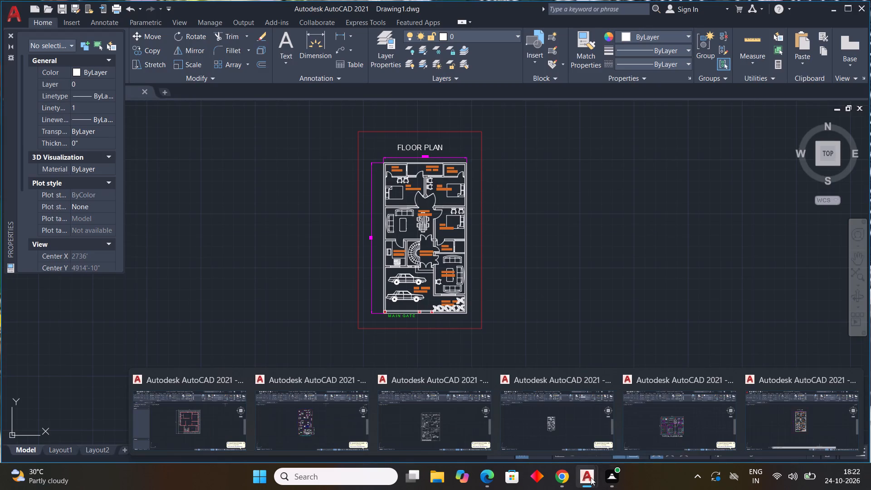
# Select the leaves and swing arcs of the two angled doors between the north bedrooms and the lounge.
pyautogui.click(783, 422)
pyautogui.moveTo(414, 142); pyautogui.dragTo(449, 172, button='middle')
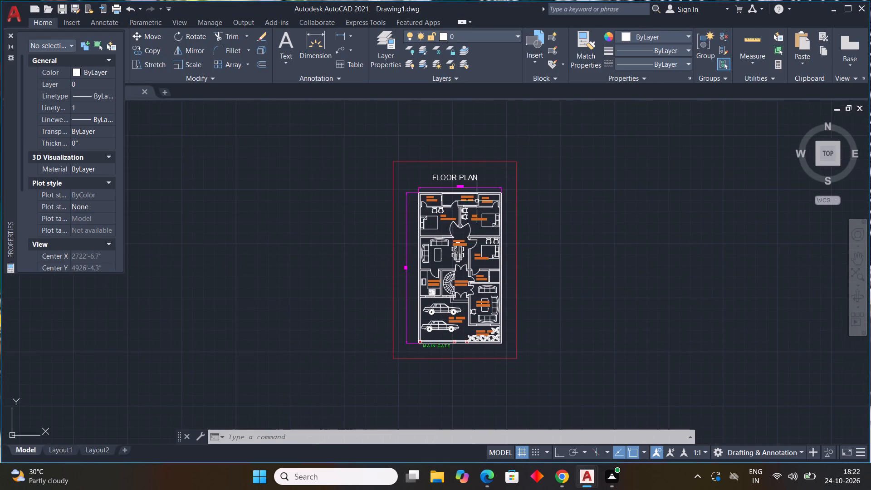
pyautogui.scroll(3, 442, 219)
pyautogui.moveTo(434, 211); pyautogui.dragTo(411, 186, button='middle')
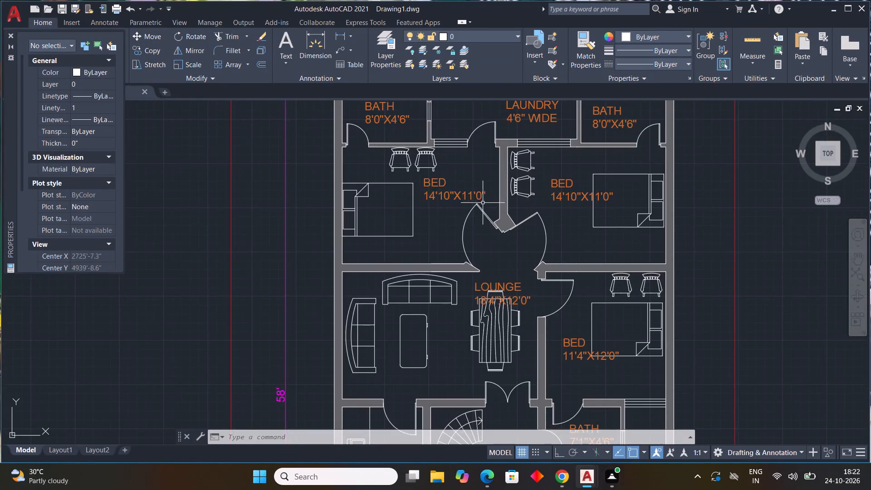
pyautogui.scroll(2, 483, 203)
pyautogui.moveTo(481, 201); pyautogui.dragTo(478, 192, button='middle')
pyautogui.moveTo(470, 206); pyautogui.dragTo(465, 210)
pyautogui.click(484, 203)
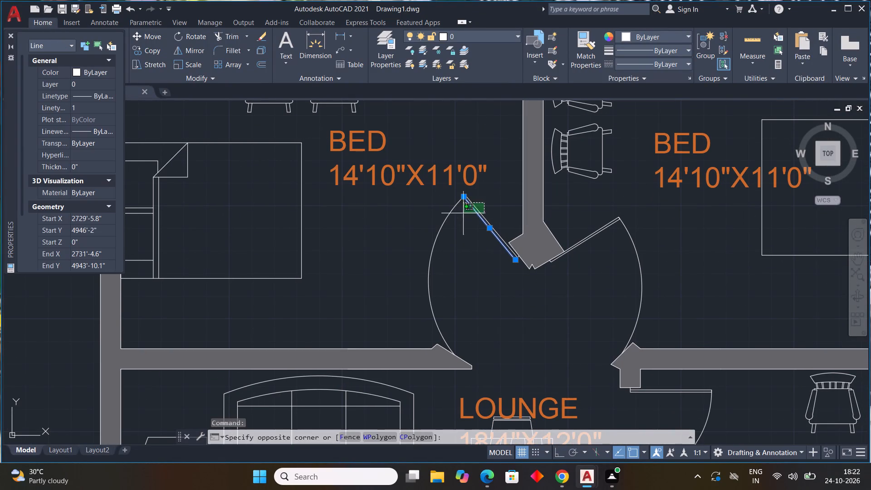
pyautogui.click(424, 230)
pyautogui.moveTo(584, 206); pyautogui.dragTo(590, 220)
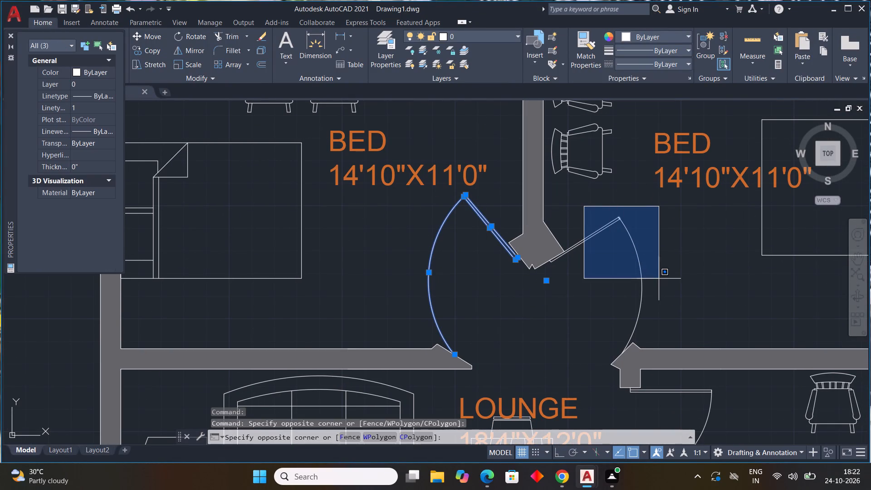
pyautogui.click(662, 287)
pyautogui.moveTo(695, 265); pyautogui.dragTo(683, 274)
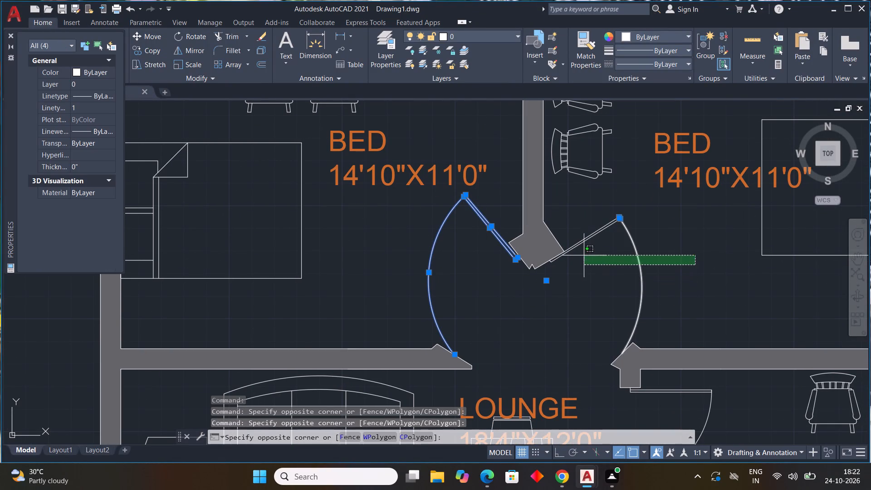
pyautogui.click(581, 236)
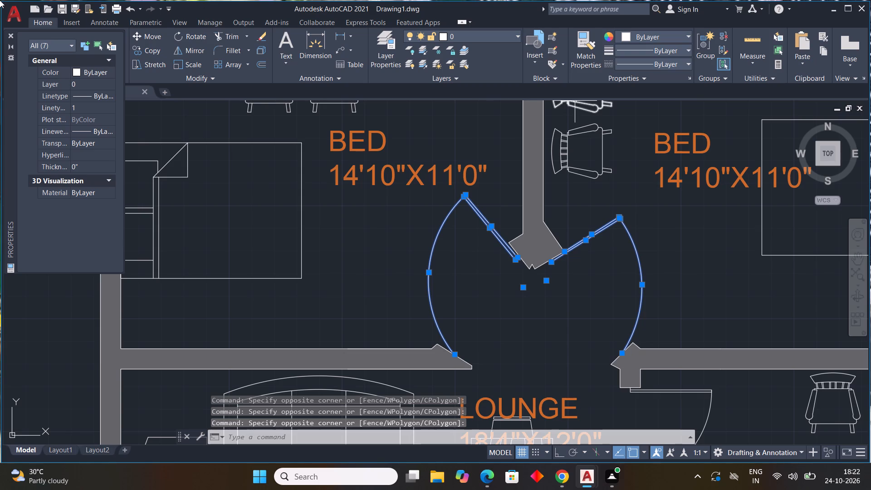
# Add the doors of both 8'0"X4'6" baths and the laundry door to the selection.
pyautogui.scroll(-3, 111, 73)
pyautogui.scroll(-3, 358, 166)
pyautogui.moveTo(367, 179); pyautogui.dragTo(367, 207, button='middle')
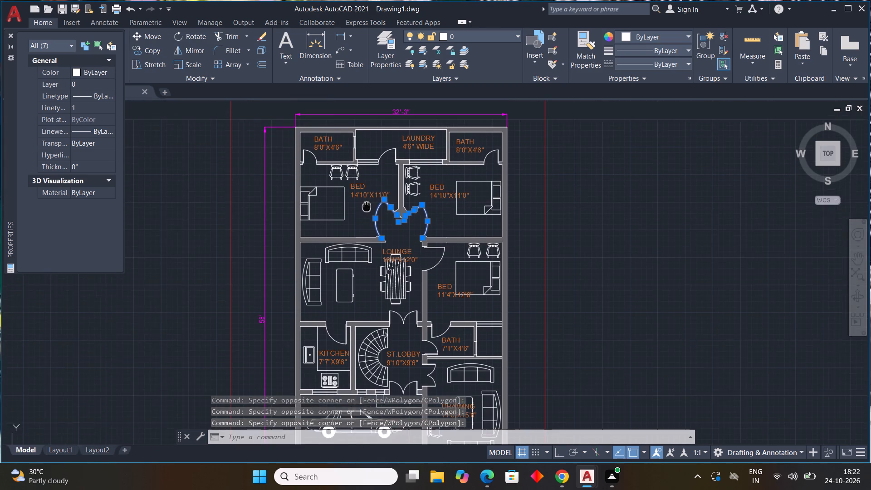
pyautogui.moveTo(367, 207); pyautogui.dragTo(367, 214, button='middle')
pyautogui.scroll(2, 315, 168)
pyautogui.click(323, 160)
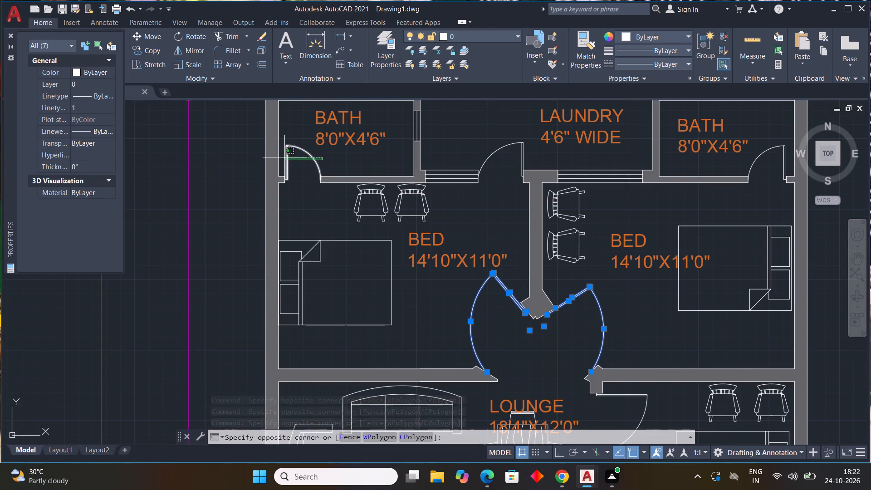
pyautogui.click(284, 157)
pyautogui.click(529, 138)
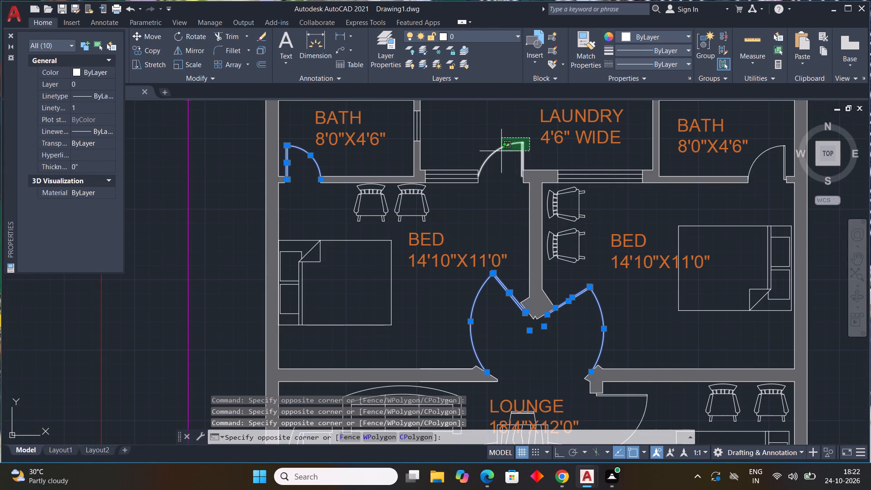
pyautogui.click(499, 150)
pyautogui.moveTo(623, 217); pyautogui.dragTo(411, 215, button='middle')
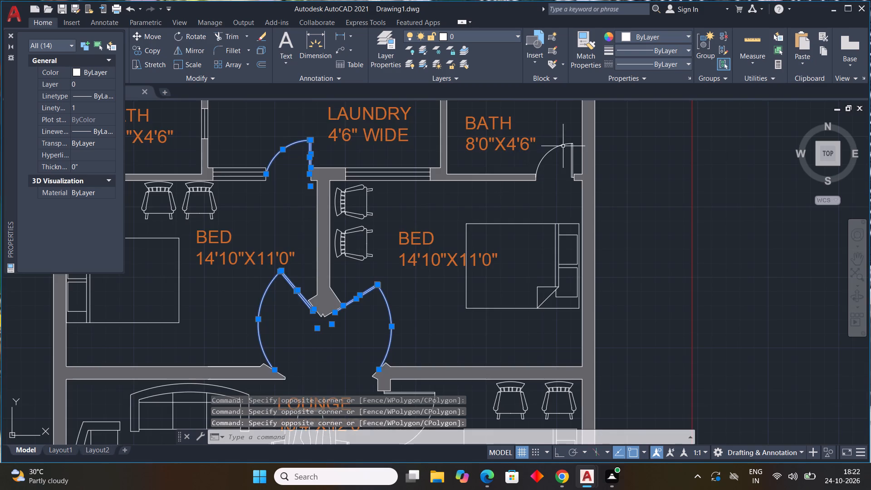
pyautogui.scroll(3, 564, 145)
pyautogui.moveTo(607, 130); pyautogui.dragTo(602, 137)
pyautogui.click(511, 170)
# Add the 11'4"X12'0" bedroom door, the kitchen door and the double door between the lounge and ST.LOBBY to the selection.
pyautogui.scroll(-4, 536, 199)
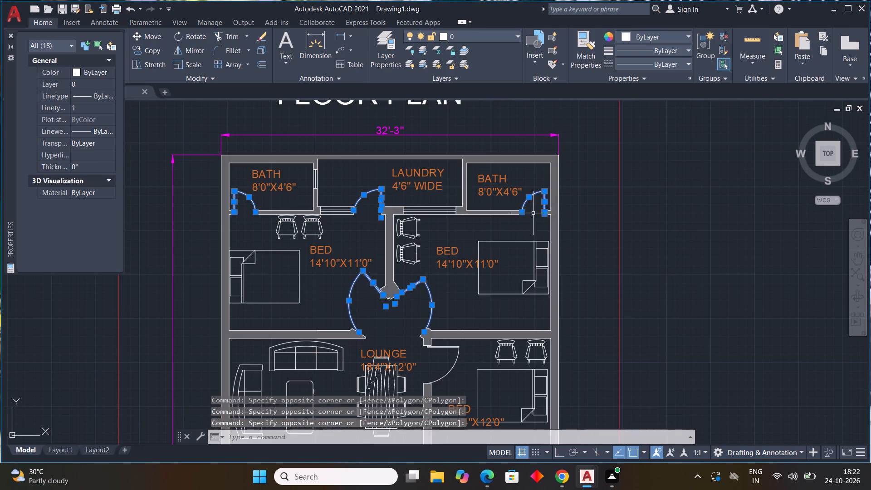
pyautogui.moveTo(522, 261); pyautogui.dragTo(546, 73, button='middle')
pyautogui.scroll(3, 486, 158)
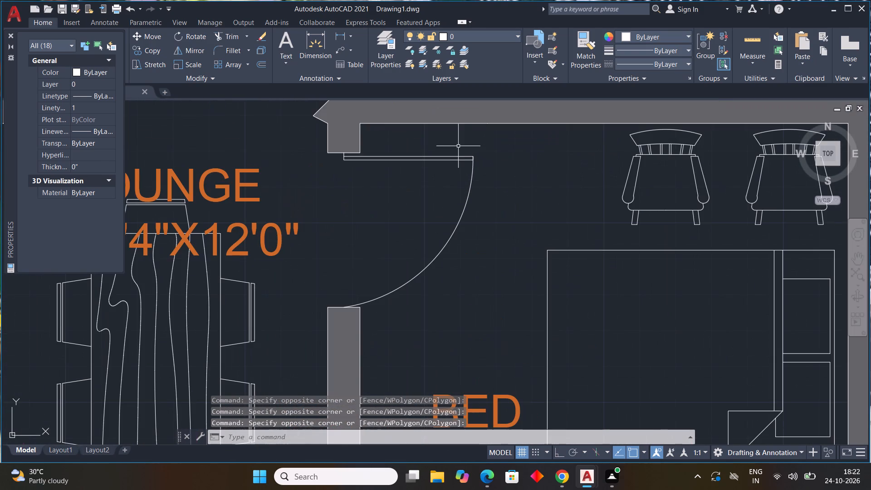
pyautogui.moveTo(457, 146); pyautogui.dragTo(442, 192)
pyautogui.click(404, 293)
pyautogui.scroll(-3, 446, 259)
pyautogui.moveTo(474, 243); pyautogui.dragTo(514, 216, button='middle')
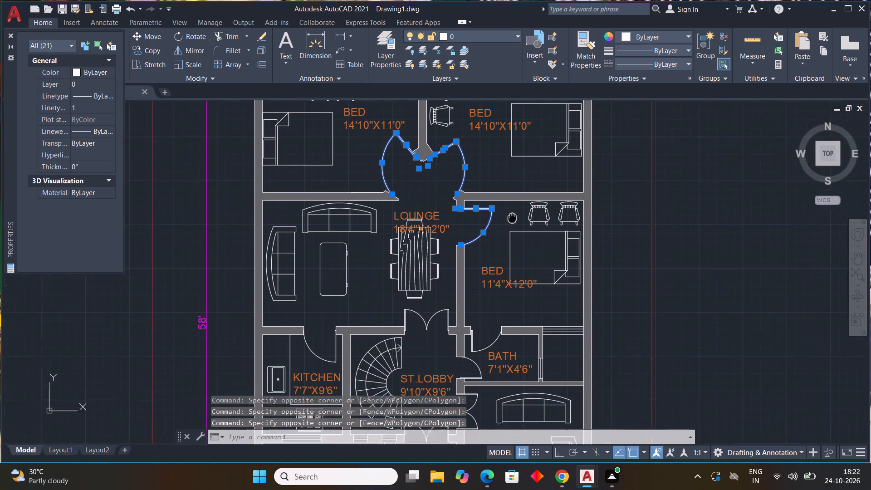
pyautogui.moveTo(514, 216); pyautogui.dragTo(534, 201, button='middle')
pyautogui.moveTo(451, 300); pyautogui.dragTo(480, 221, button='middle')
pyautogui.scroll(1, 480, 220)
pyautogui.scroll(2, 331, 269)
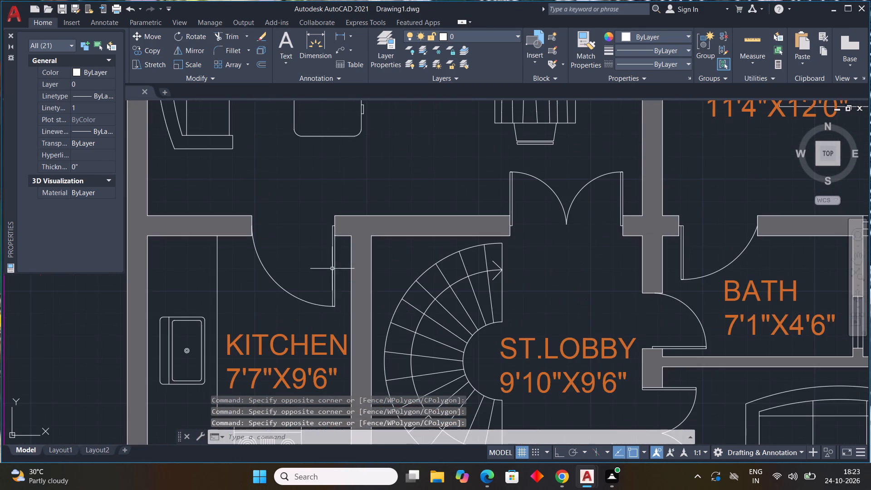
pyautogui.moveTo(339, 267); pyautogui.dragTo(335, 268)
pyautogui.click(256, 292)
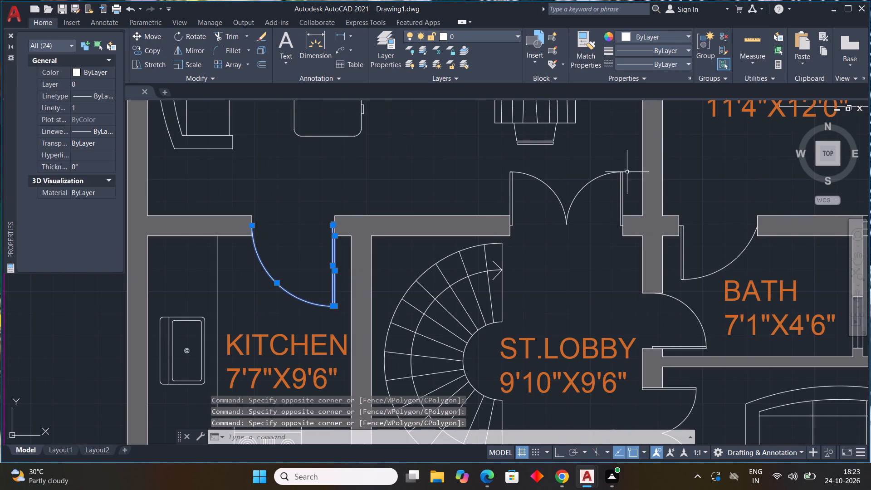
pyautogui.moveTo(632, 168); pyautogui.dragTo(625, 171)
pyautogui.click(482, 197)
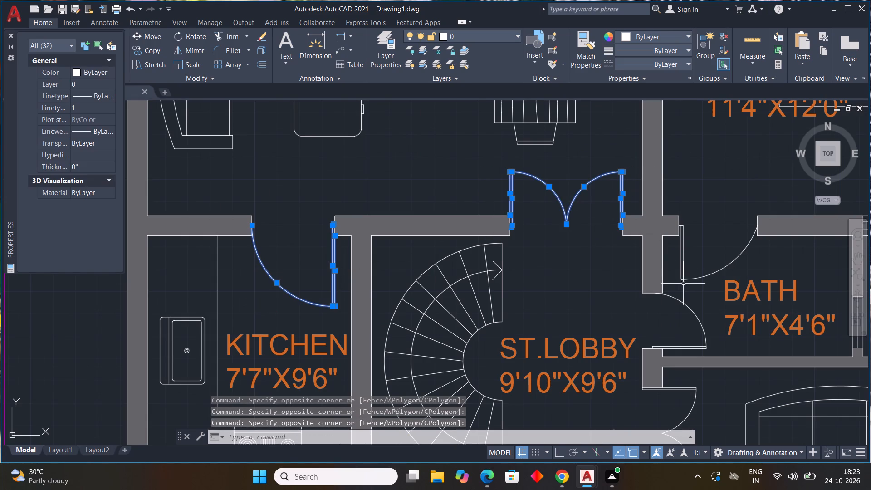
# Add both doors of the 7'1"X4'6" bath and the double door between ST.LOBBY and the drawing room to the selection.
pyautogui.moveTo(683, 284); pyautogui.dragTo(485, 227, button='middle')
pyautogui.middleClick(484, 227)
pyautogui.click(477, 203)
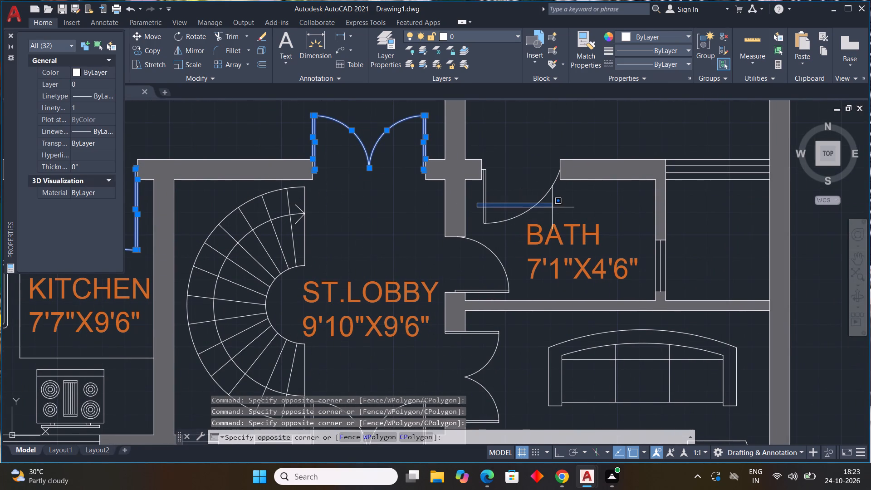
pyautogui.click(557, 210)
pyautogui.click(559, 196)
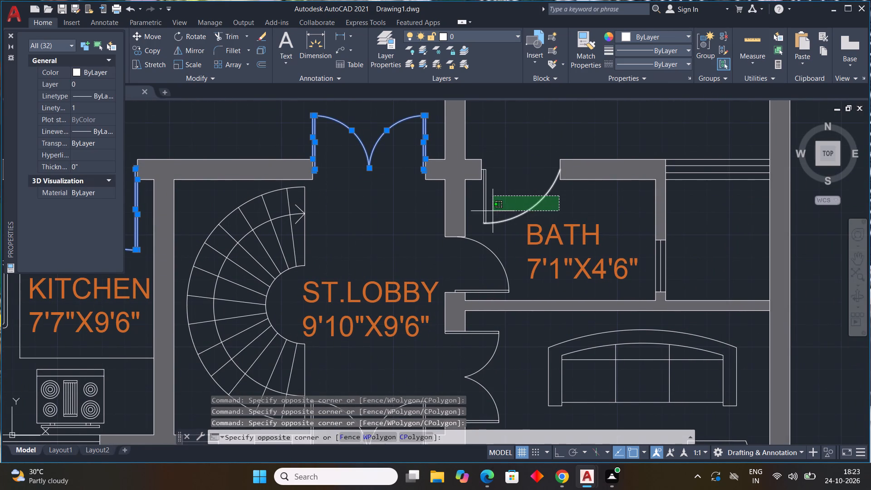
pyautogui.click(475, 211)
pyautogui.moveTo(573, 264); pyautogui.dragTo(560, 159, button='middle')
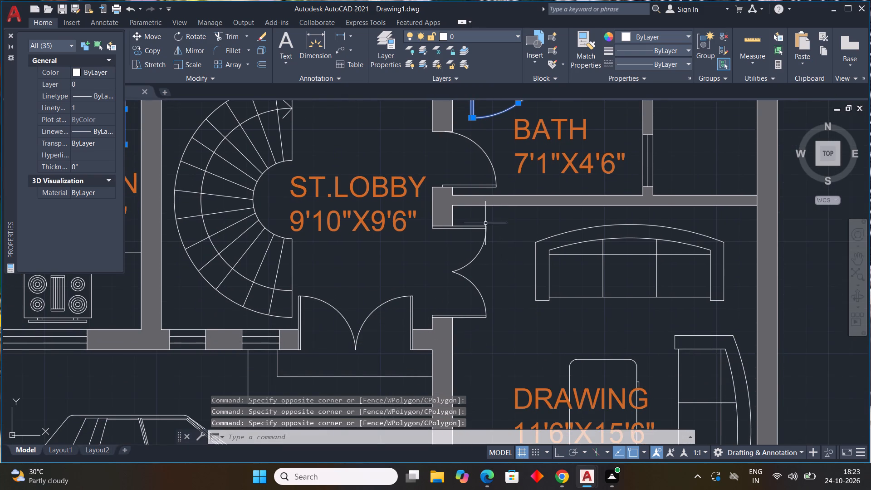
pyautogui.click(491, 146)
pyautogui.click(474, 190)
pyautogui.moveTo(537, 265); pyautogui.dragTo(543, 232, button='middle')
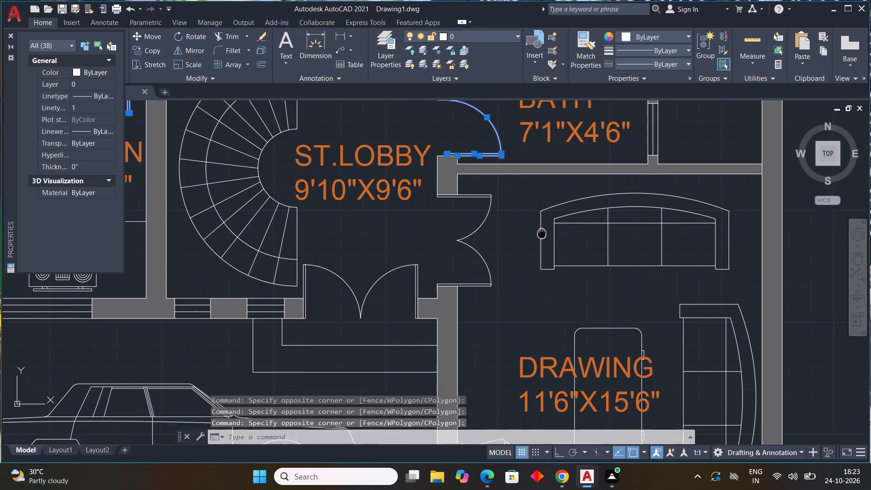
pyautogui.moveTo(543, 232); pyautogui.dragTo(543, 230, button='middle')
pyautogui.moveTo(479, 181); pyautogui.dragTo(479, 190)
pyautogui.click(474, 309)
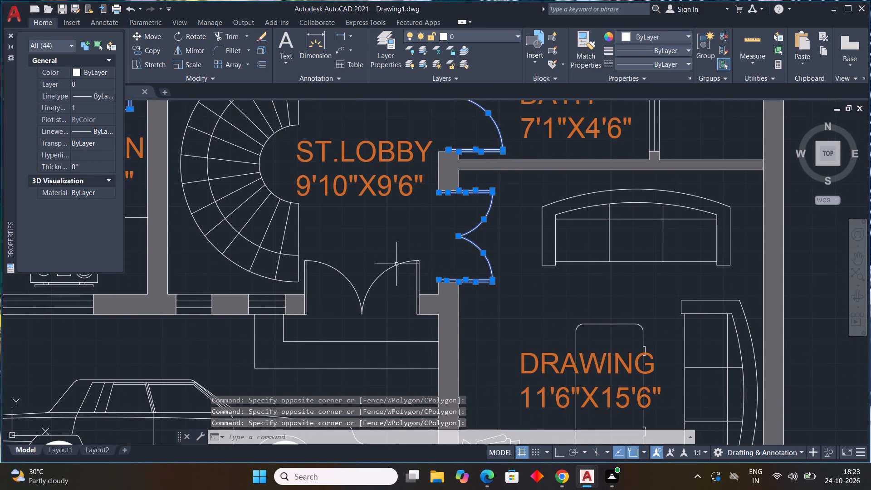
# Add the double door between ST.LOBBY and the car porch to the selection and colour all selected doors cyan.
pyautogui.click(430, 259)
pyautogui.click(303, 271)
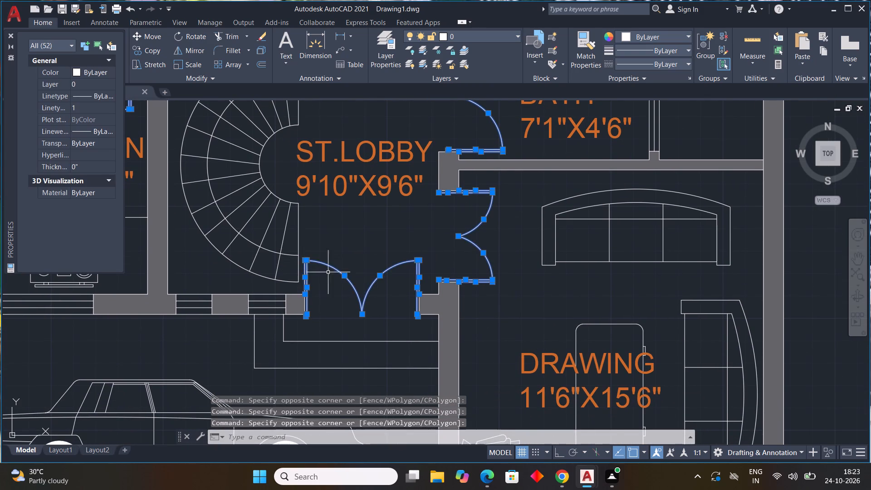
pyautogui.scroll(-2, 427, 243)
pyautogui.scroll(-2, 496, 293)
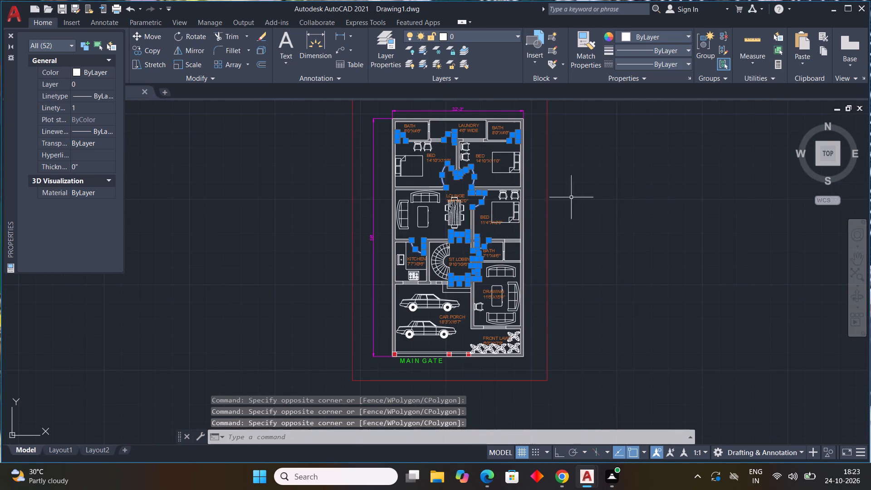
pyautogui.click(671, 39)
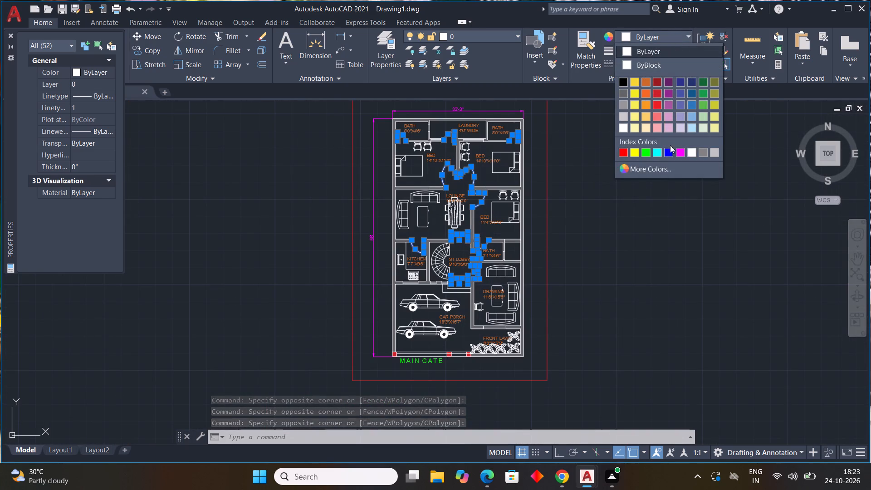
pyautogui.click(654, 152)
pyautogui.press('Escape')
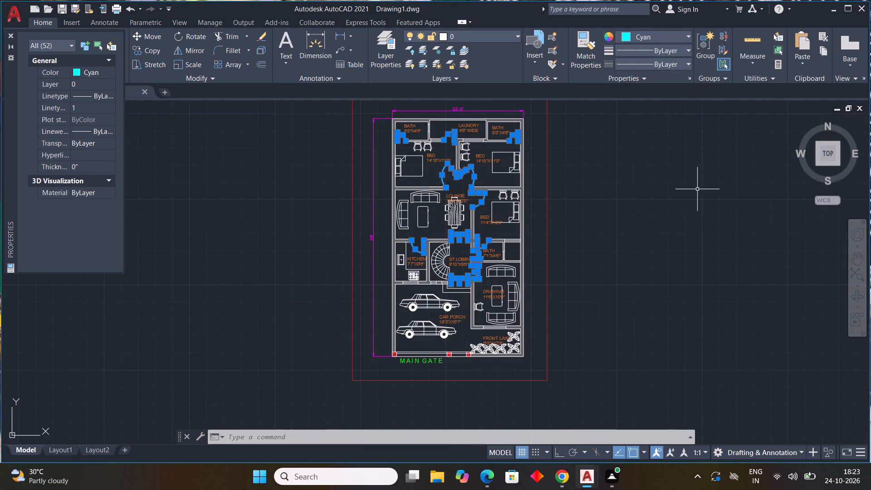
pyautogui.press('Escape')
# Save the drawing in the Documents folder as TASK-8.
pyautogui.moveTo(587, 181); pyautogui.dragTo(570, 191, button='middle')
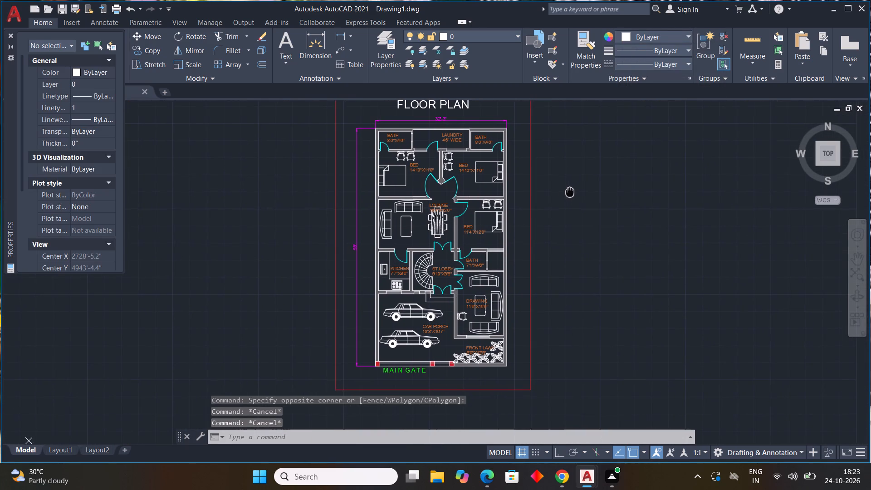
pyautogui.moveTo(570, 191); pyautogui.dragTo(574, 211, button='middle')
pyautogui.scroll(-1, 573, 211)
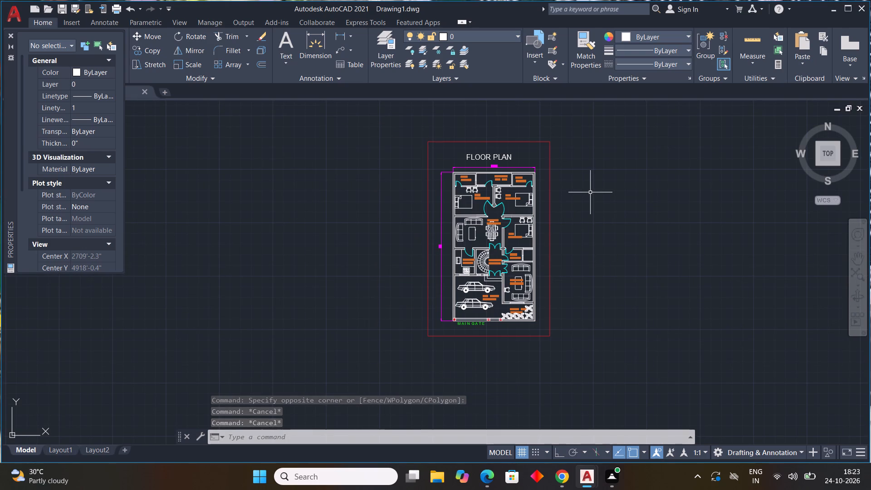
pyautogui.hotkey('ctrl', 's')
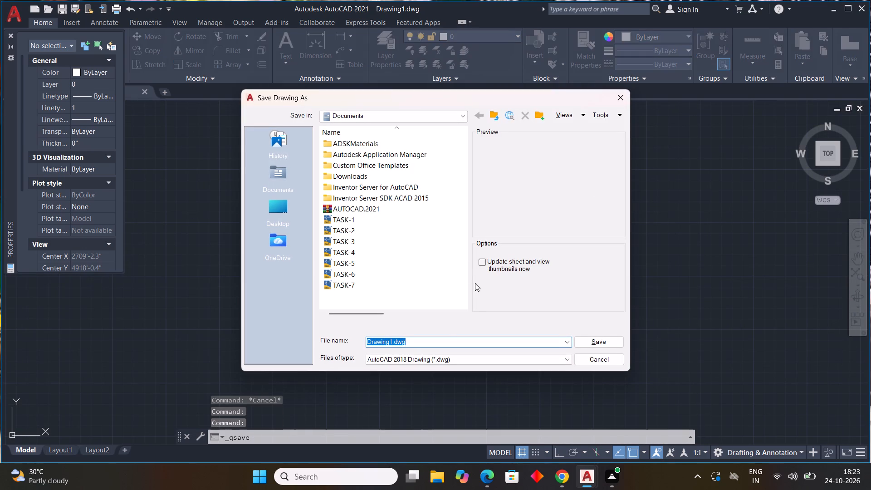
pyautogui.moveTo(440, 340); pyautogui.dragTo(214, 312)
pyautogui.write('TASK')
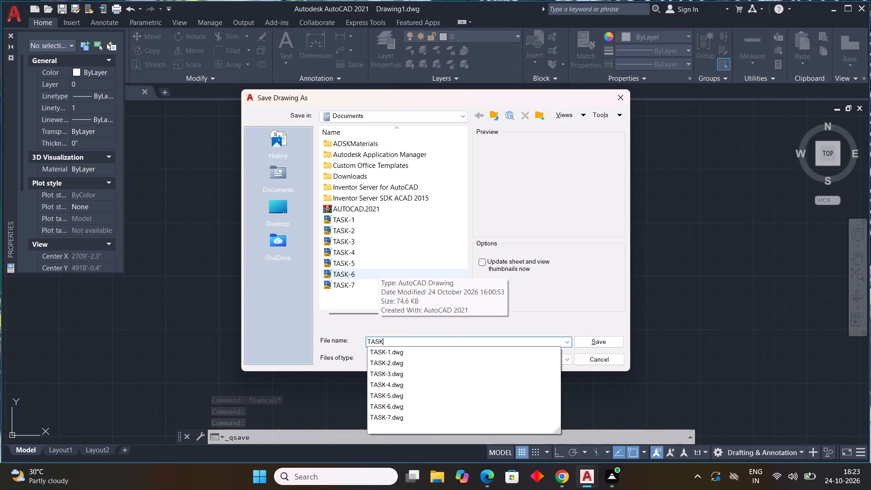
pyautogui.press('-')
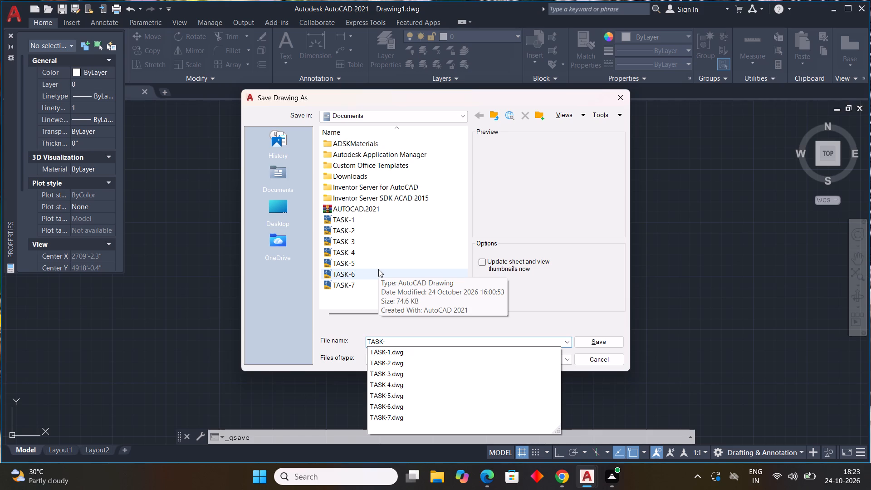
pyautogui.press('8')
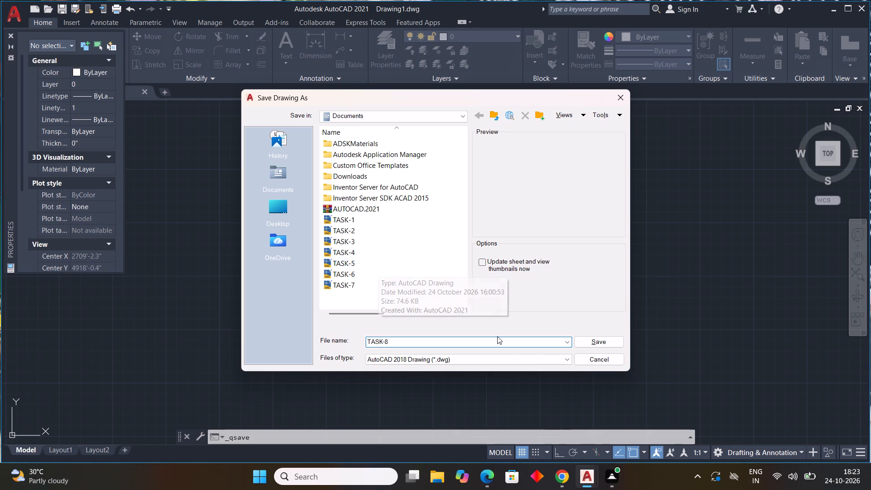
pyautogui.click(592, 338)
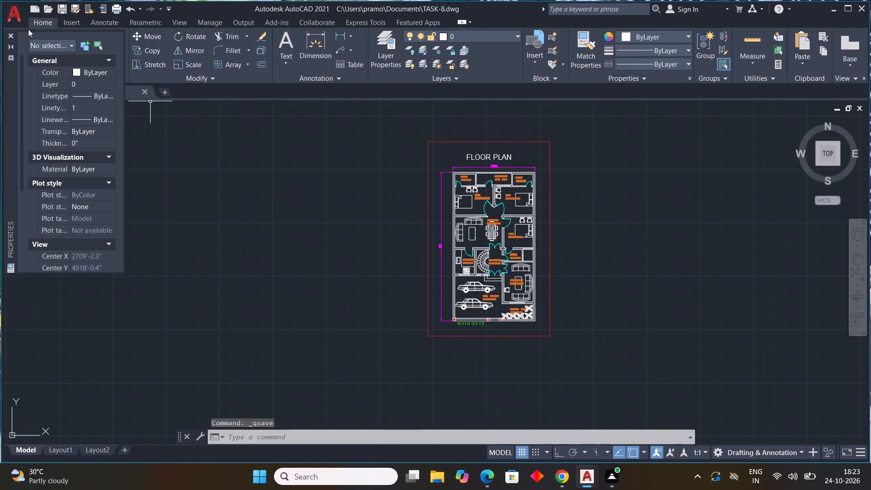
# Save the drawing again with Save As under the name TASK-8, replacing the existing file.
pyautogui.click(14, 20)
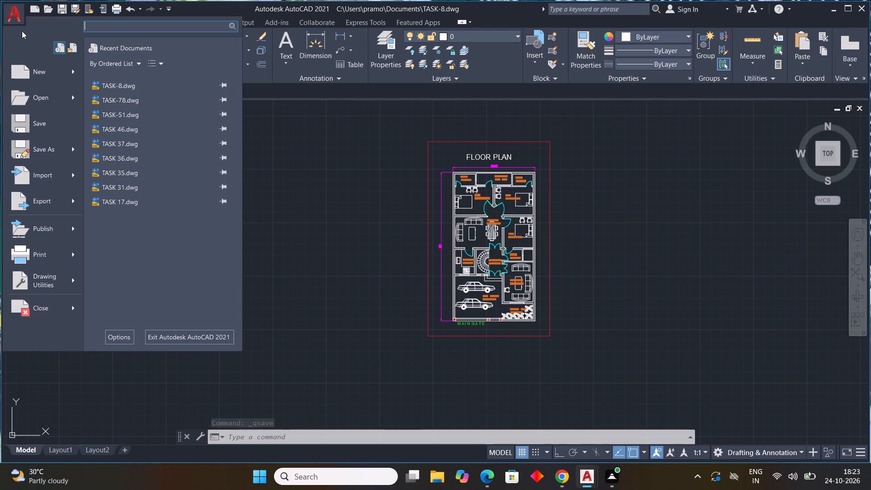
pyautogui.click(52, 155)
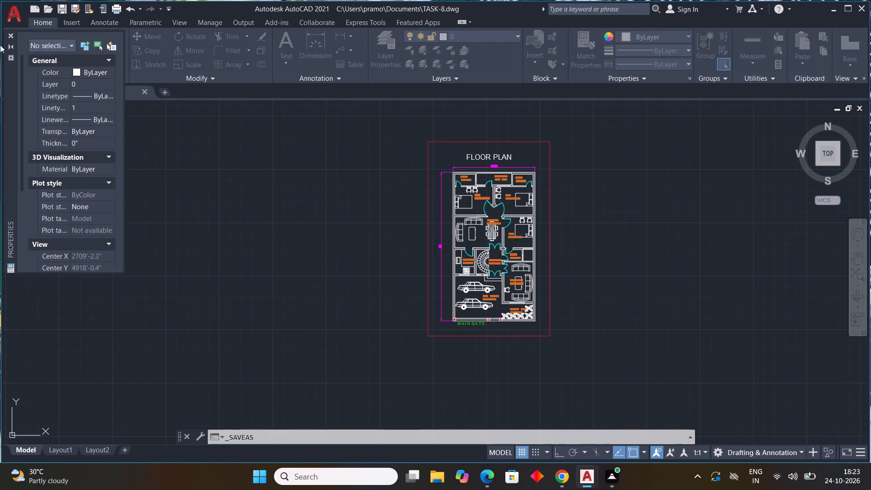
pyautogui.click(600, 343)
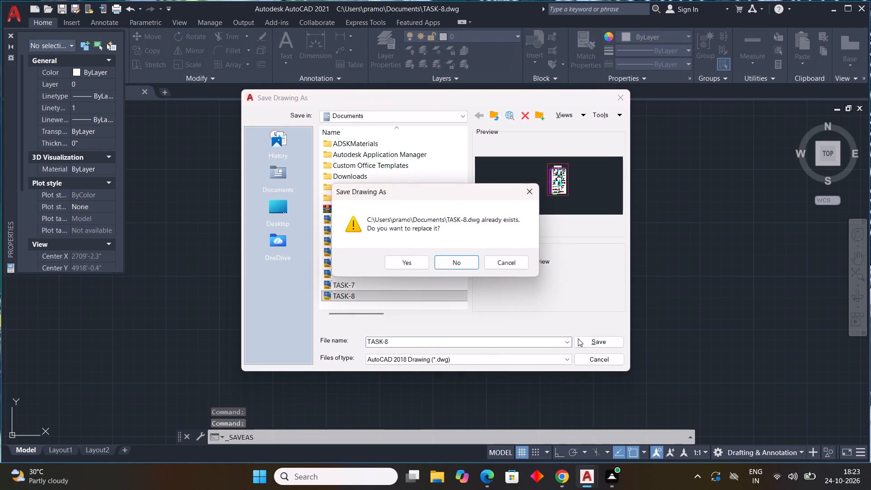
pyautogui.click(395, 258)
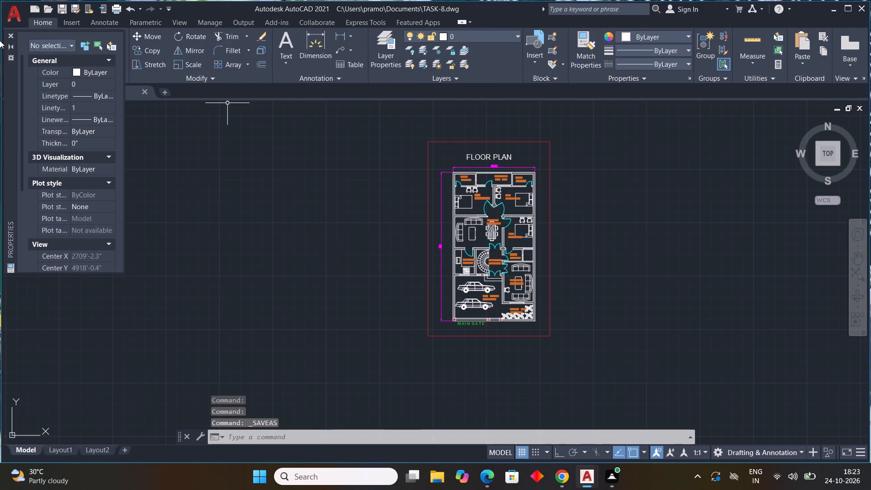
# Set up a plot with the AutoCAD PDF (High Quality Print).pc3 plotter and a window area enclosing the whole red border.
pyautogui.click(13, 10)
pyautogui.click(47, 252)
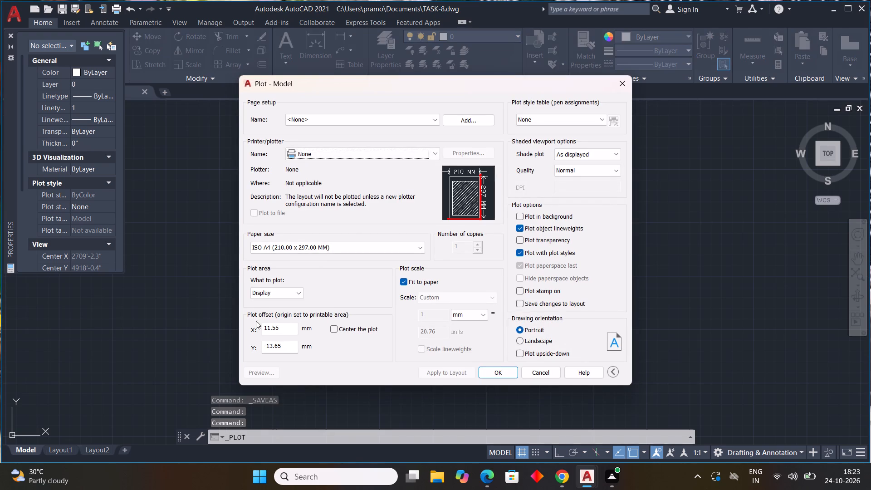
pyautogui.click(305, 153)
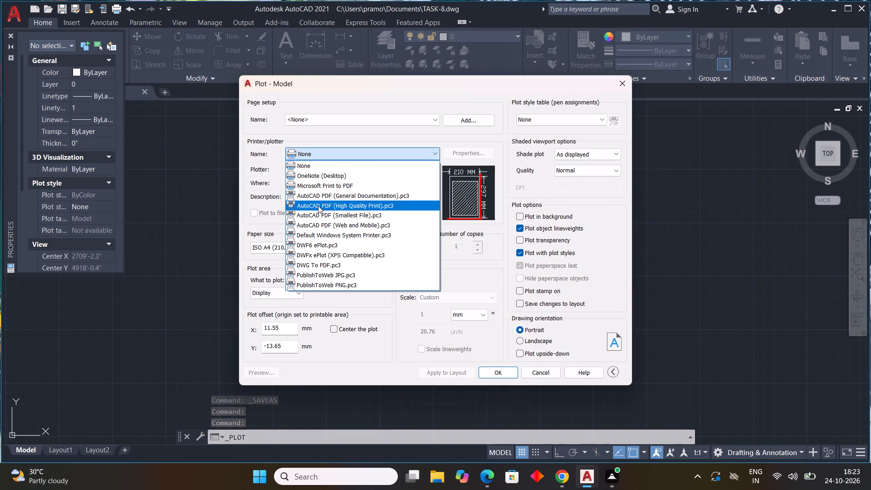
pyautogui.click(318, 206)
pyautogui.click(287, 295)
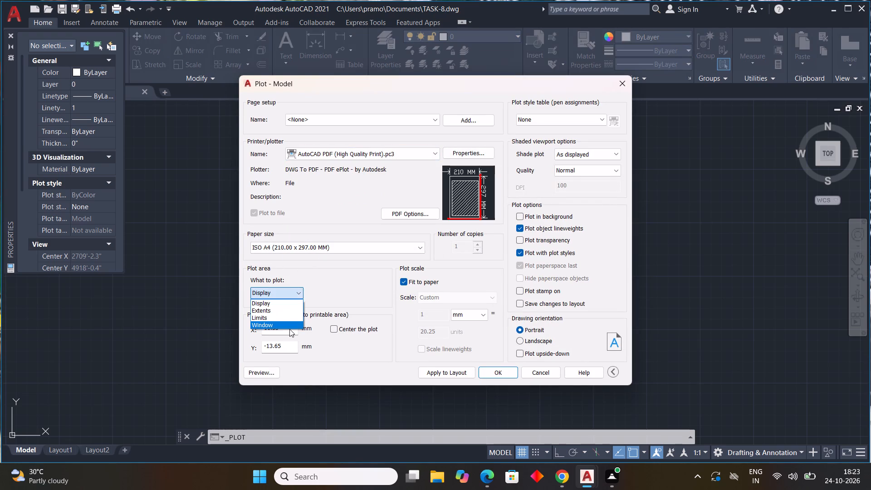
pyautogui.click(287, 322)
pyautogui.click(391, 138)
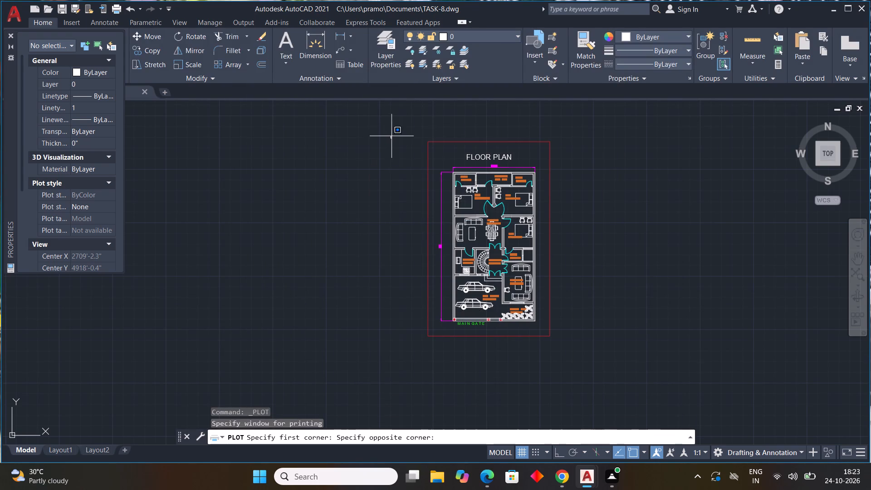
pyautogui.click(576, 344)
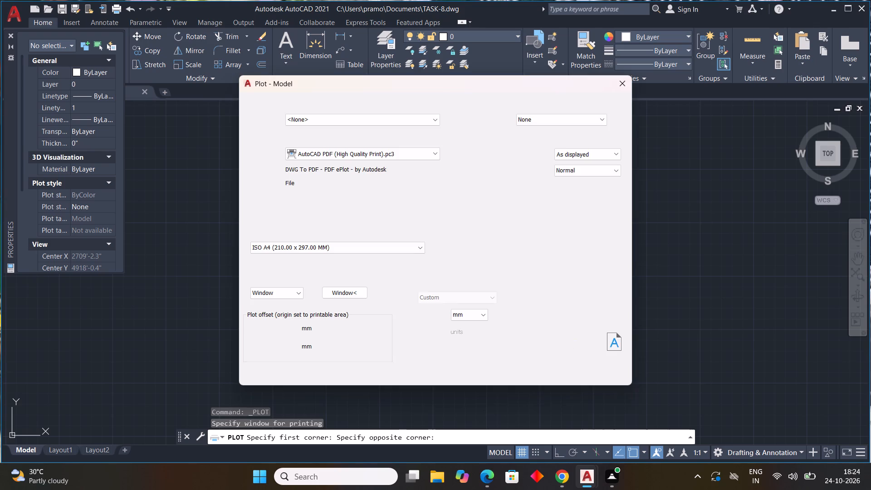
# Centre the plot, set its scale units to inches and apply these settings to the layout.
pyautogui.click(330, 326)
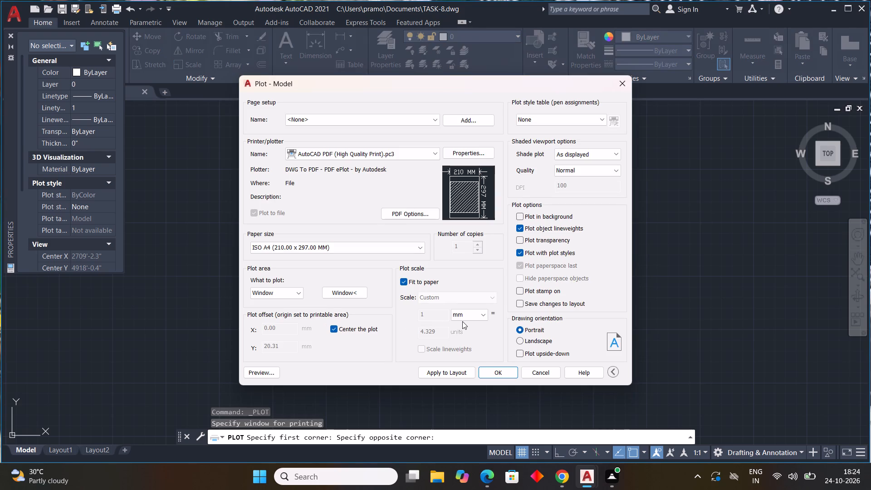
pyautogui.click(462, 317)
pyautogui.click(464, 326)
pyautogui.click(437, 372)
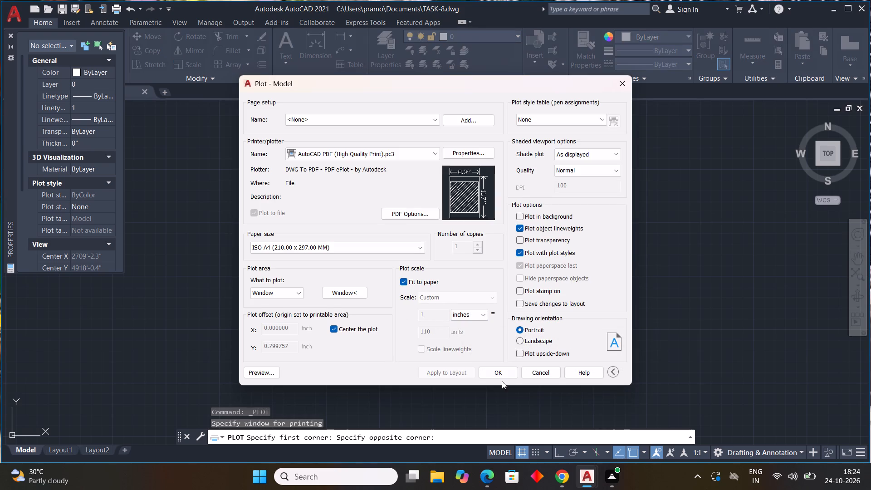
# Plot the floor plan to TASK-8-Model.pdf in the Documents folder.
pyautogui.click(501, 371)
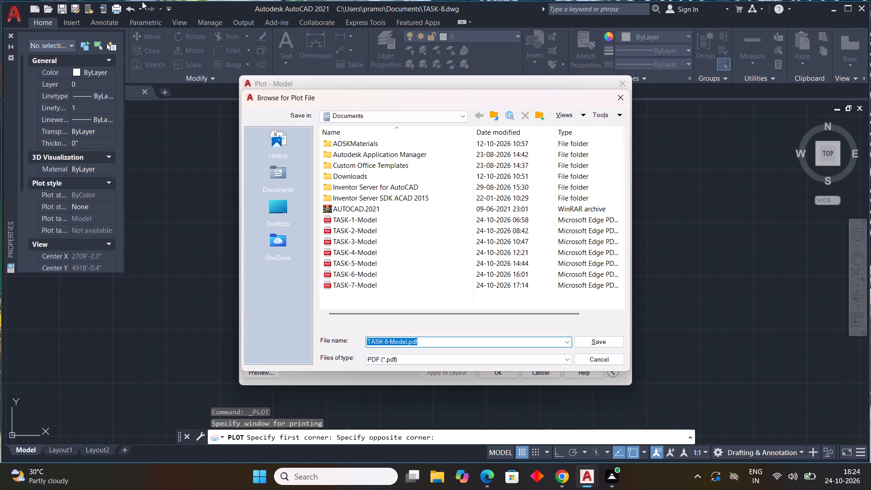
pyautogui.click(593, 340)
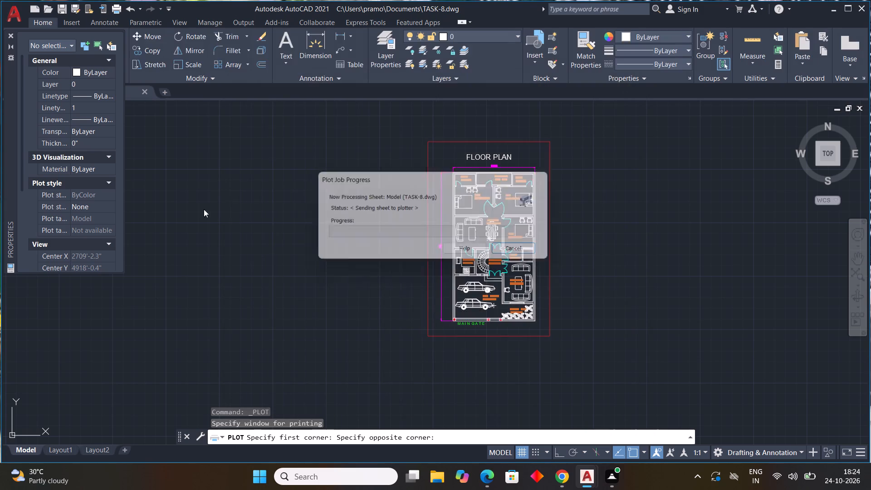
# Minimise the PDF viewer window and the drawing window.
pyautogui.click(608, 17)
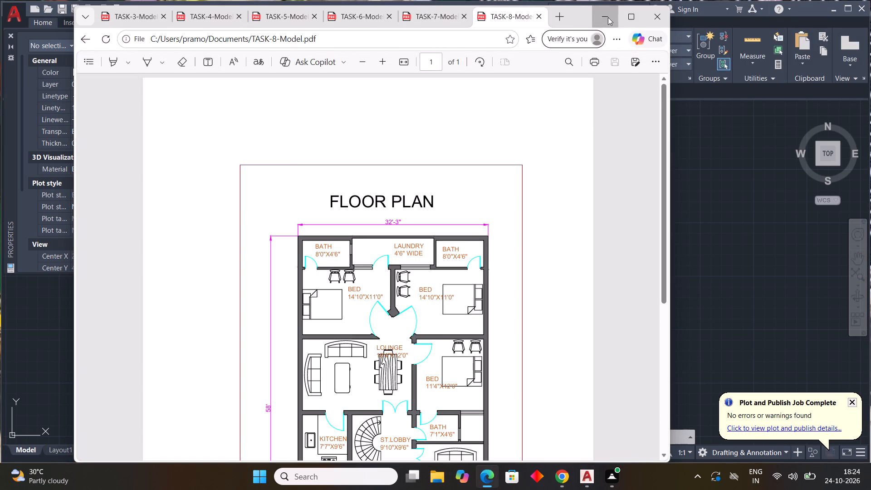
pyautogui.click(835, 11)
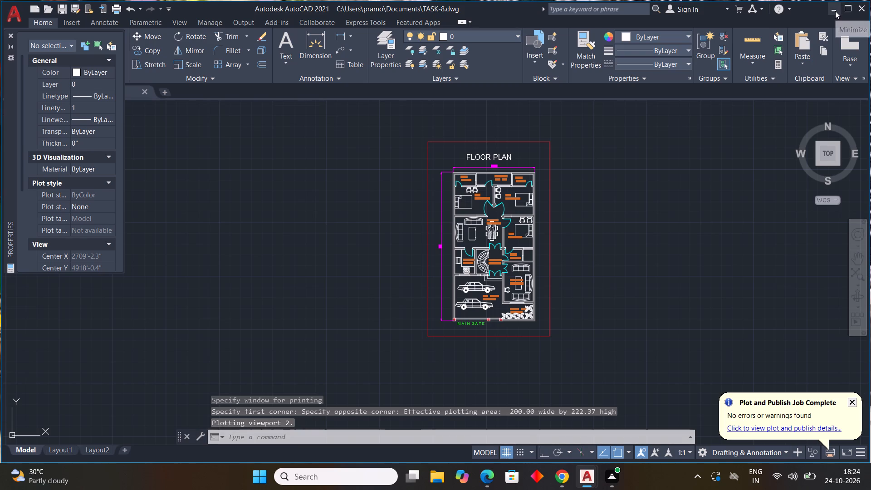